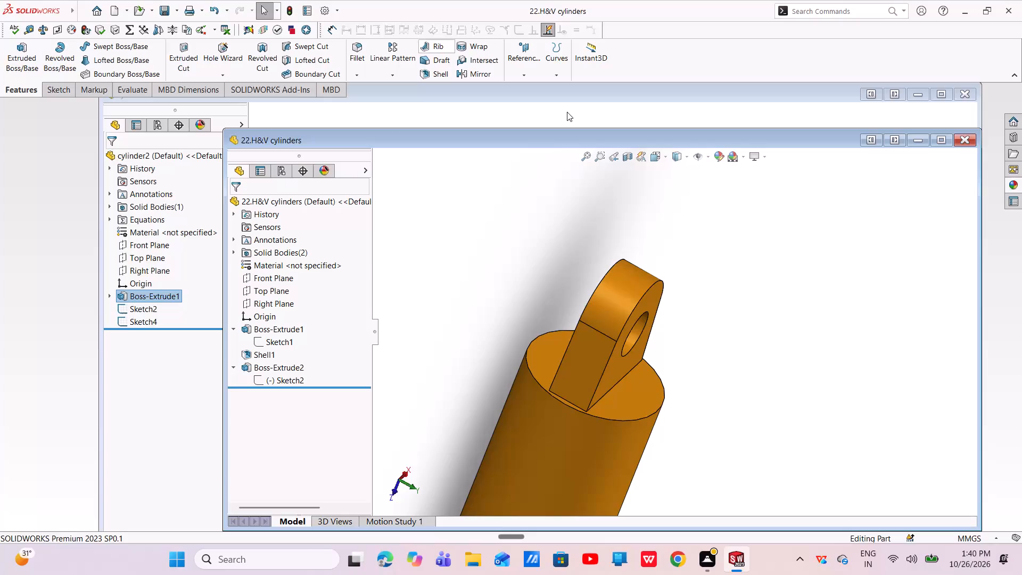
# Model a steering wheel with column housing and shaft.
# Create a new part document.
pyautogui.click(108, 10)
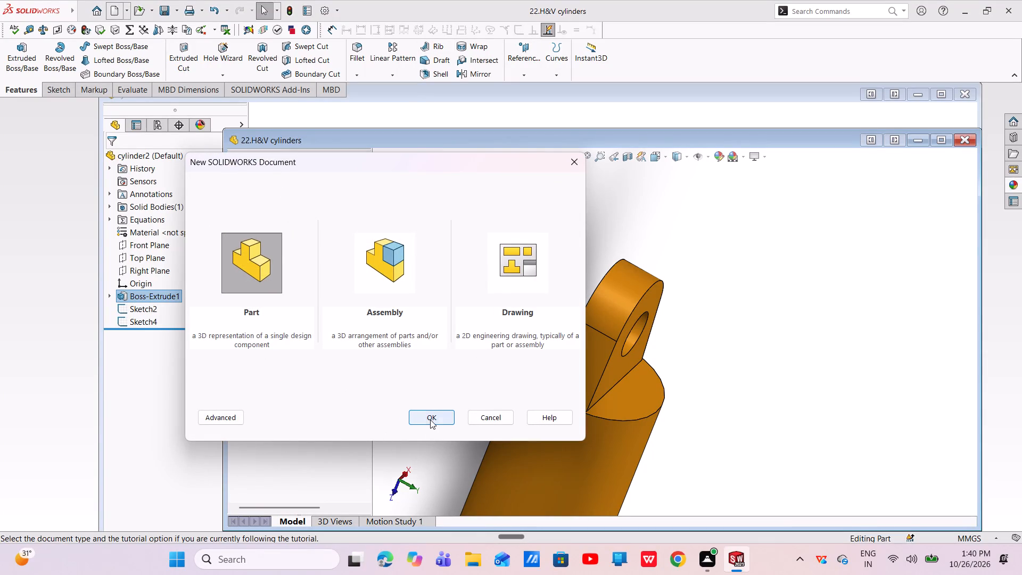
pyautogui.click(430, 420)
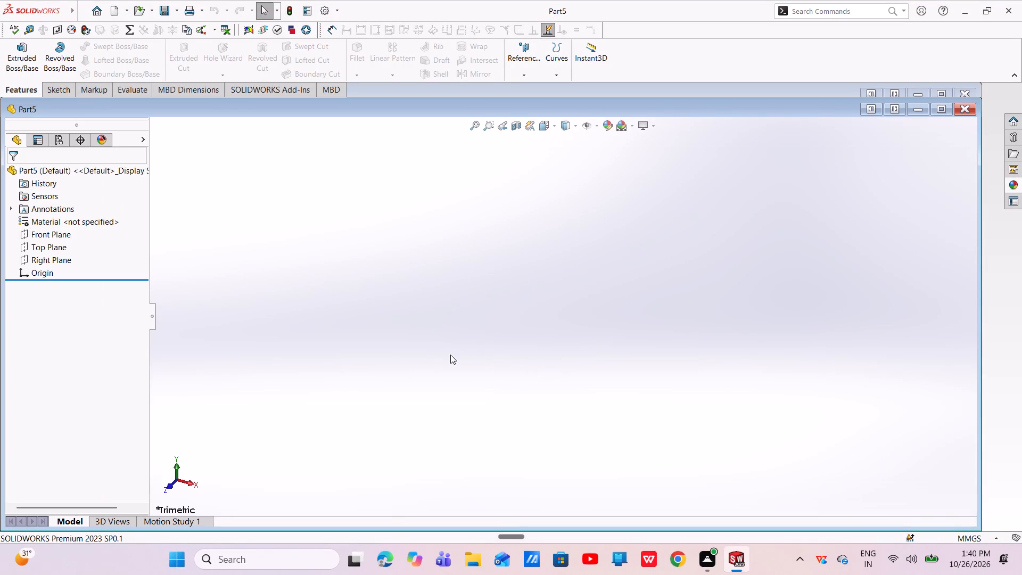
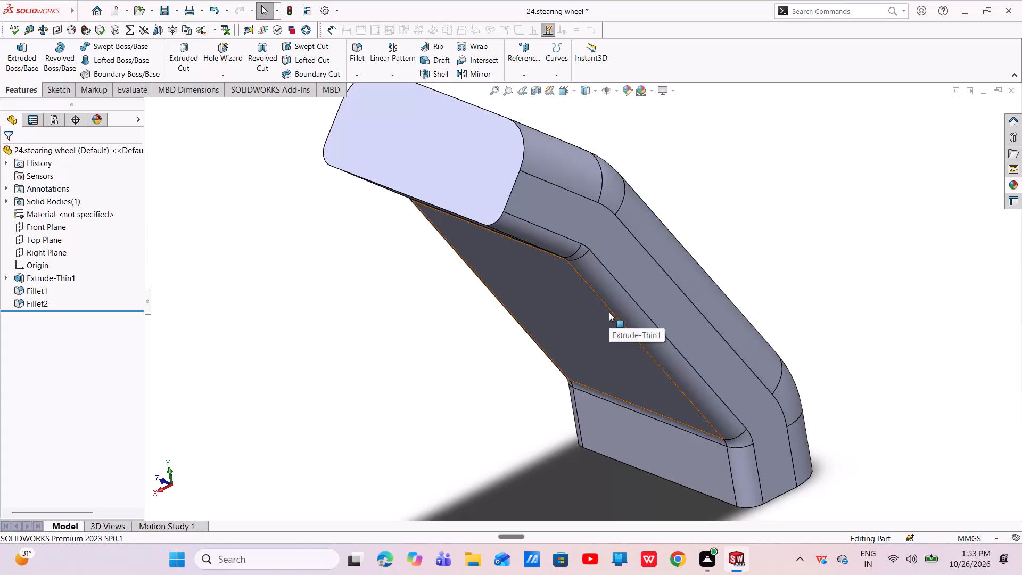
# Examine the filleted bent arm of the steering wheel part from several angles.
pyautogui.scroll(2, 669, 319)
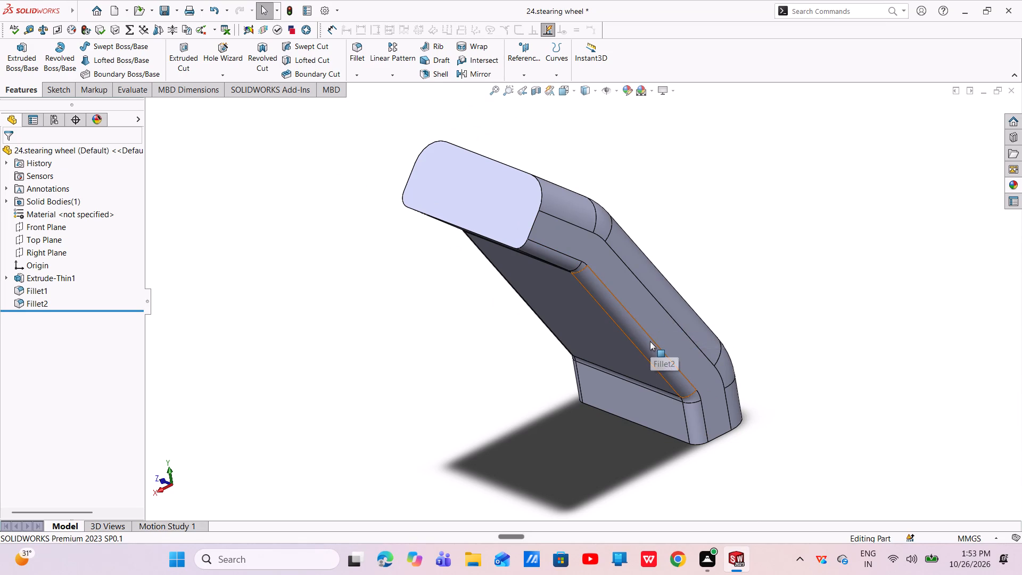
pyautogui.scroll(-6, 510, 168)
pyautogui.scroll(5, 509, 219)
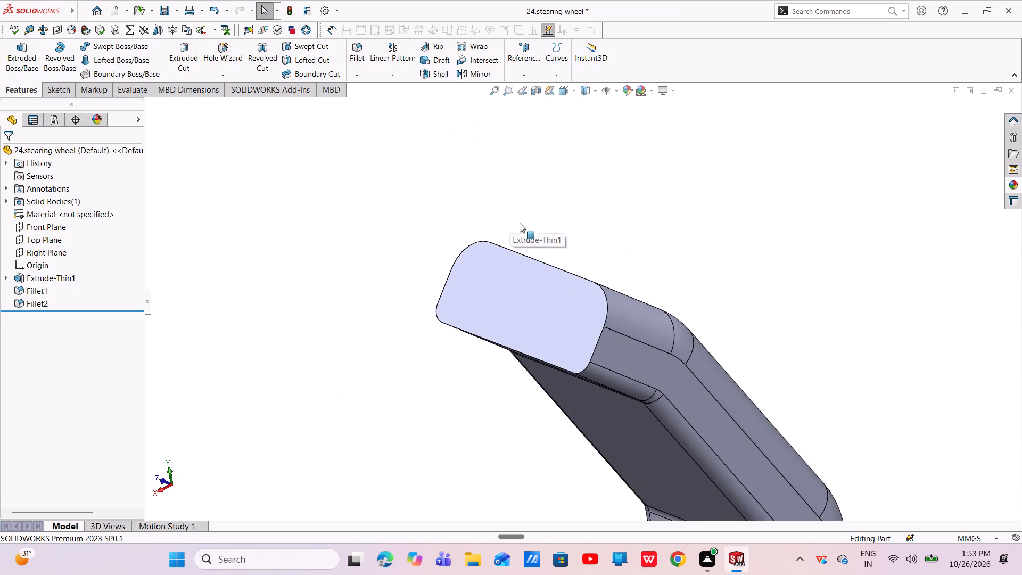
pyautogui.moveTo(540, 253); pyautogui.dragTo(603, 207, button='middle')
pyautogui.scroll(5, 574, 316)
pyautogui.scroll(-4, 575, 332)
pyautogui.scroll(5, 575, 332)
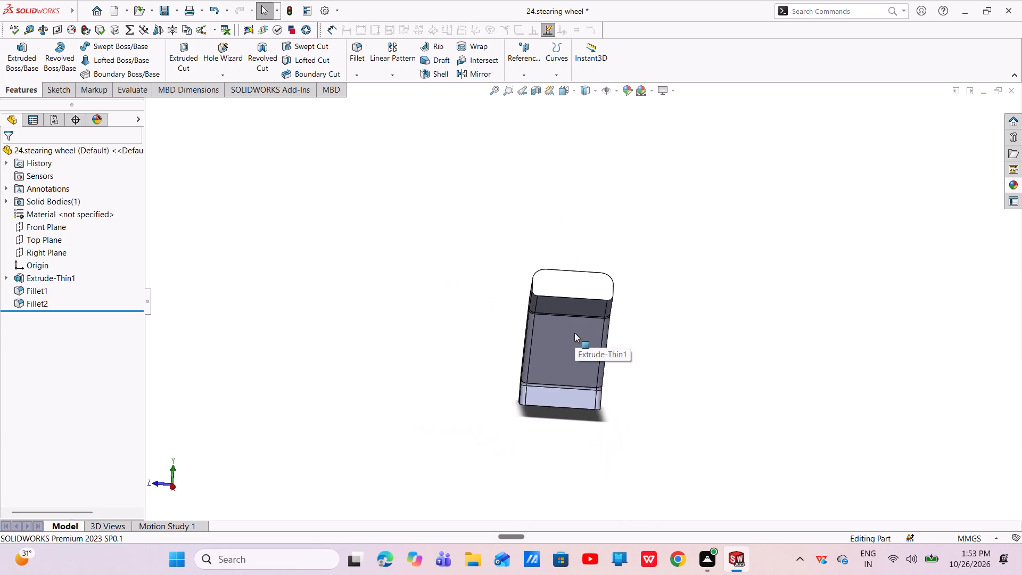
pyautogui.moveTo(605, 377); pyautogui.dragTo(528, 401, button='middle')
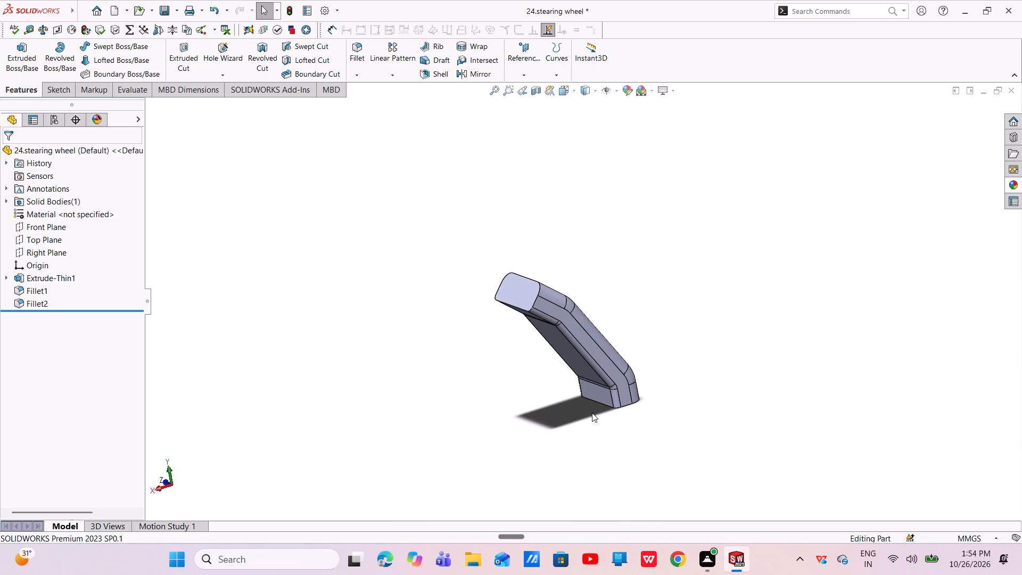
# Undo the fillets and the thin extrusion of the arm, going back to its profile sketch.
pyautogui.hotkey('ctrl', 'z')
pyautogui.hotkey('ctrl', 'z')
pyautogui.hotkey('ctrl', 'z')
pyautogui.hotkey('ctrl', 'z')
pyautogui.hotkey('ctrl', 'z')
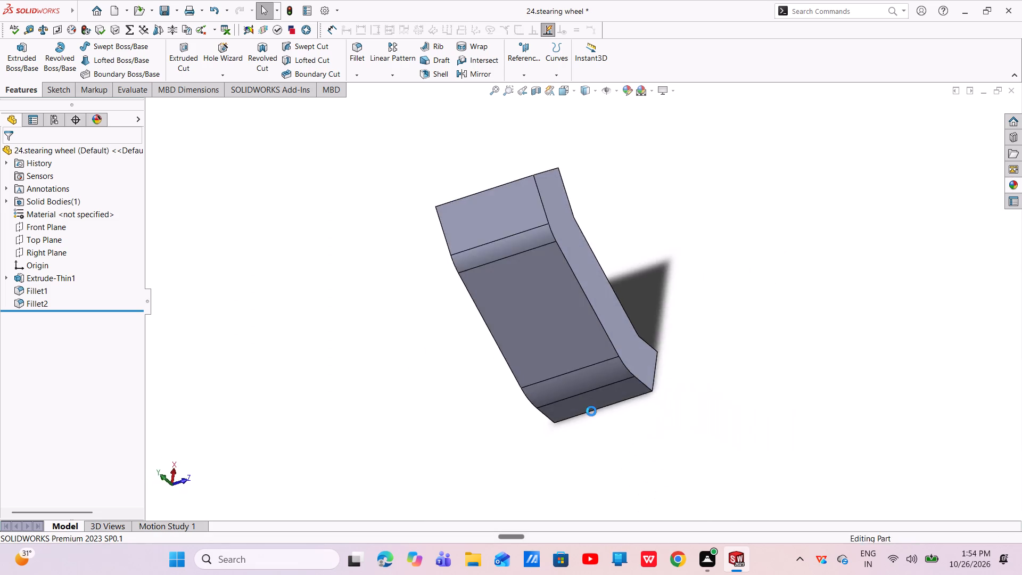
pyautogui.hotkey('ctrl', 'z')
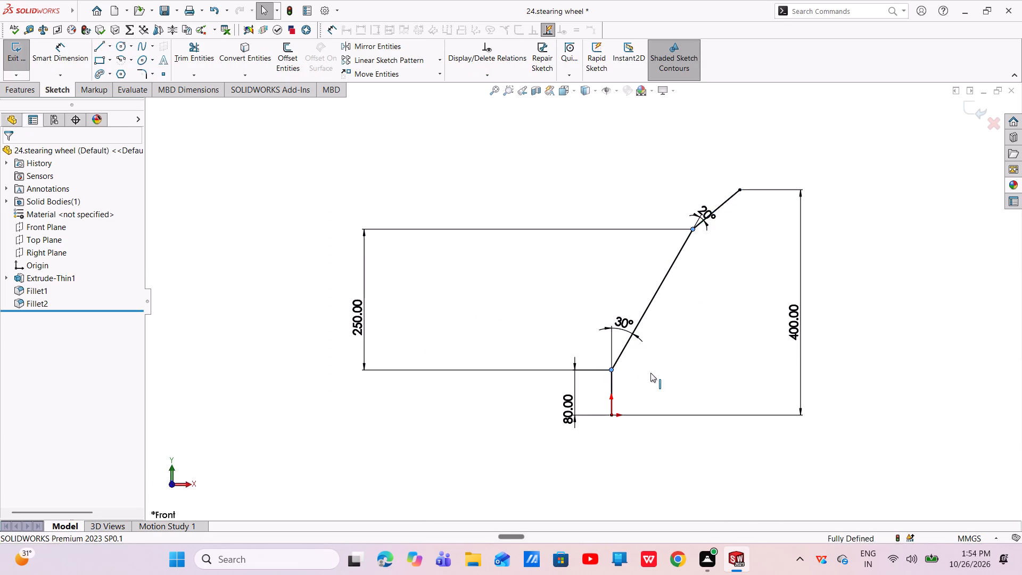
# Undo the profile sketch's height and angle dimensions and related edits, back to the small original line chain.
pyautogui.hotkey('ctrl', 'z')
pyautogui.hotkey('ctrl', 'z')
pyautogui.hotkey('ctrl', 'z')
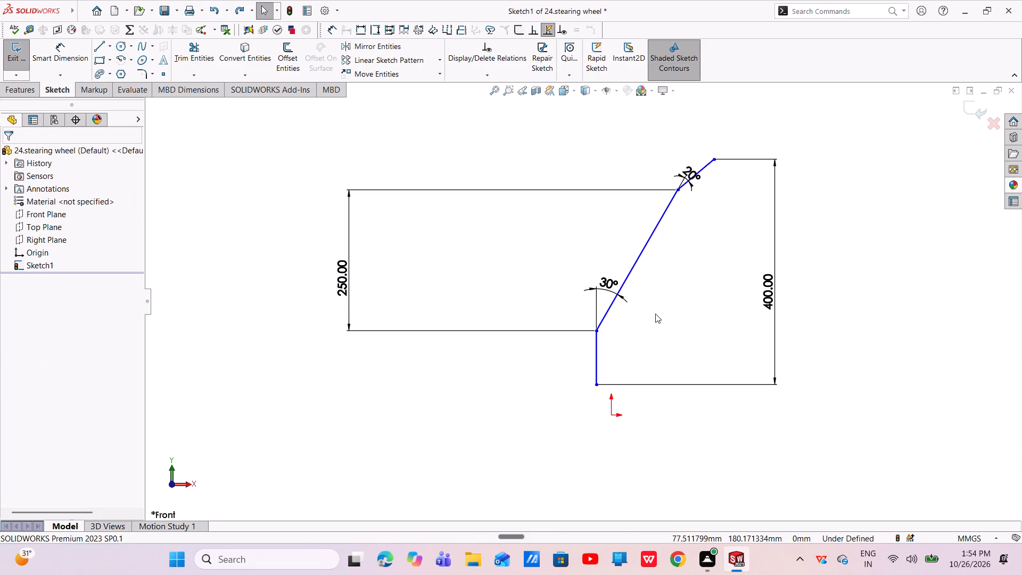
pyautogui.hotkey('ctrl', 'z')
pyautogui.hotkey('ctrl', 'z')
pyautogui.hotkey('ctrl', 'z')
pyautogui.hotkey('ctrl', 'z')
pyautogui.hotkey('ctrl', 'z')
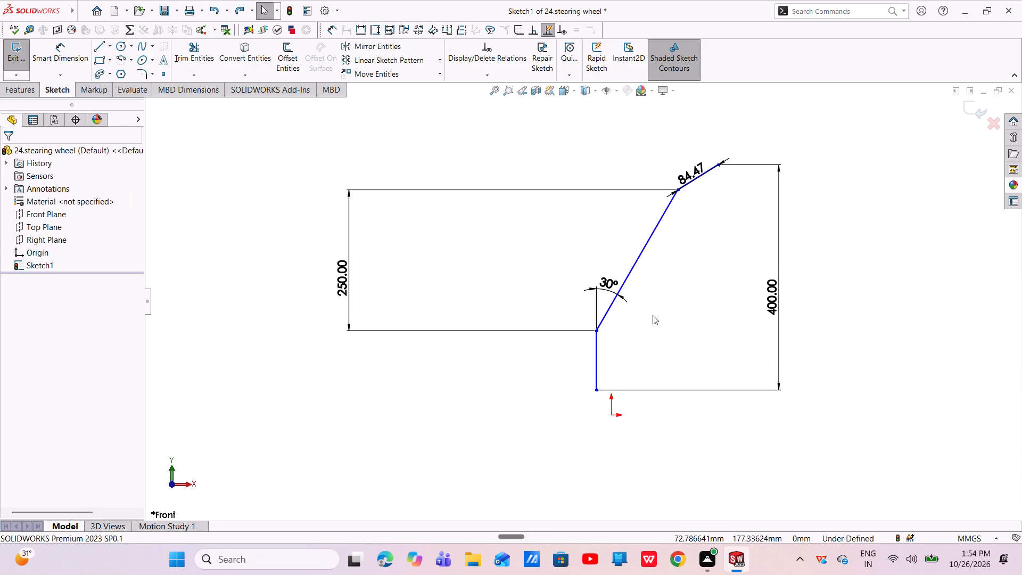
pyautogui.hotkey('ctrl', 'z')
pyautogui.hotkey('ctrl', 'z')
pyautogui.hotkey('ctrl', 'z')
pyautogui.hotkey('ctrl', 'z')
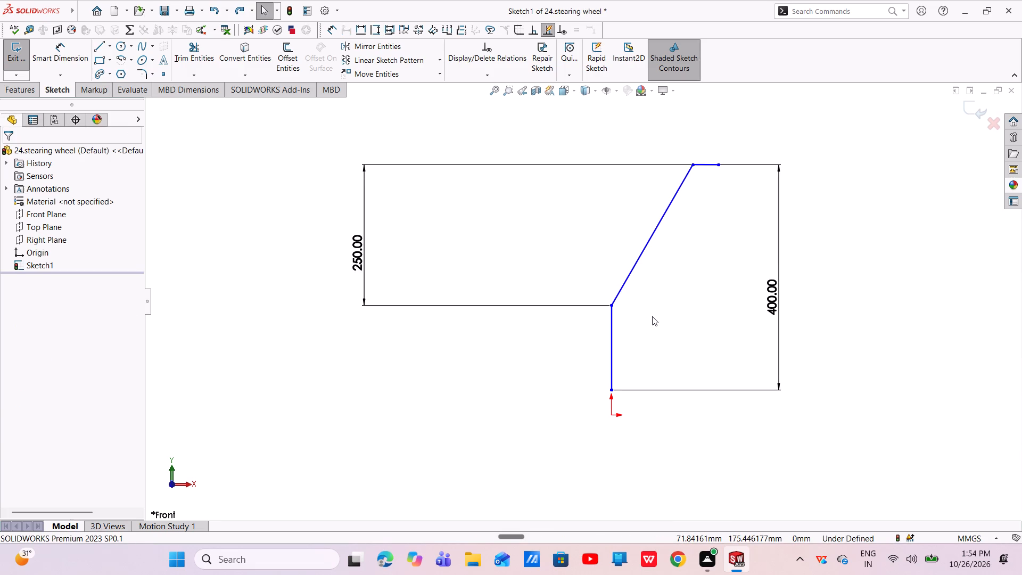
pyautogui.hotkey('ctrl', 'z')
pyautogui.hotkey('ctrl', 'z')
pyautogui.hotkey('ctrl', 'z')
pyautogui.hotkey('ctrl', 'z')
pyautogui.hotkey('ctrl', 'z')
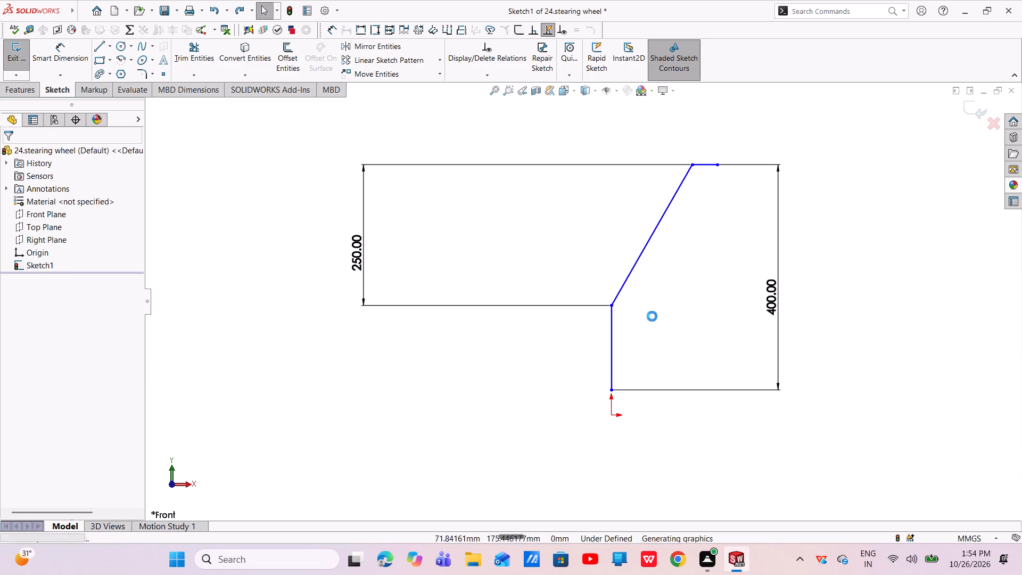
pyautogui.hotkey('ctrl', 'z')
pyautogui.hotkey('ctrl', 'z')
pyautogui.hotkey('ctrl', 'z')
pyautogui.hotkey('ctrl', 'z')
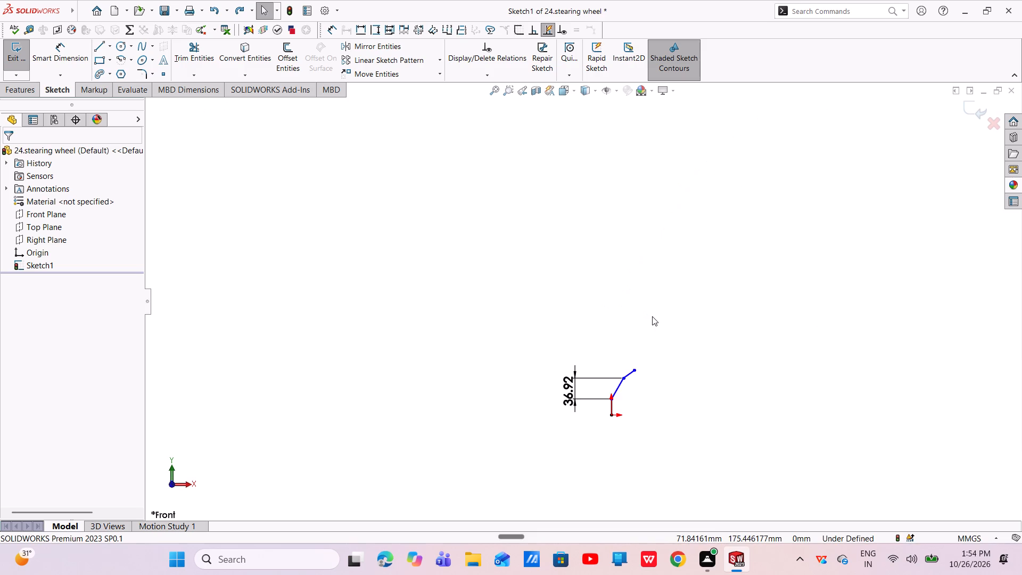
# Undo the remaining dimension and all sketched lines, leaving the front-plane sketch empty.
pyautogui.hotkey('ctrl', 'z')
pyautogui.hotkey('ctrl', 'z')
pyautogui.hotkey('ctrl', 'z')
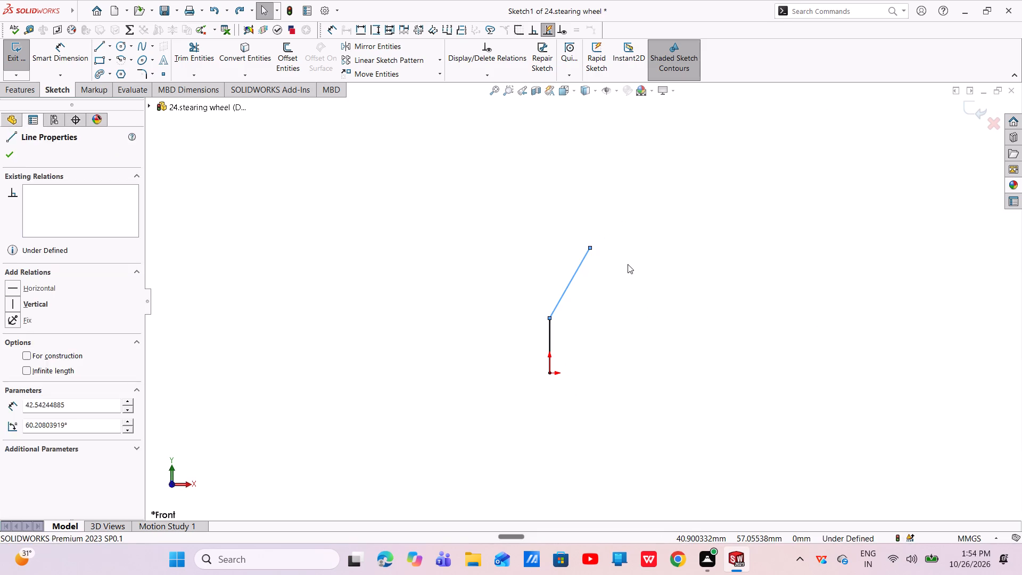
pyautogui.hotkey('ctrl', 'z')
pyautogui.hotkey('ctrl', 'z')
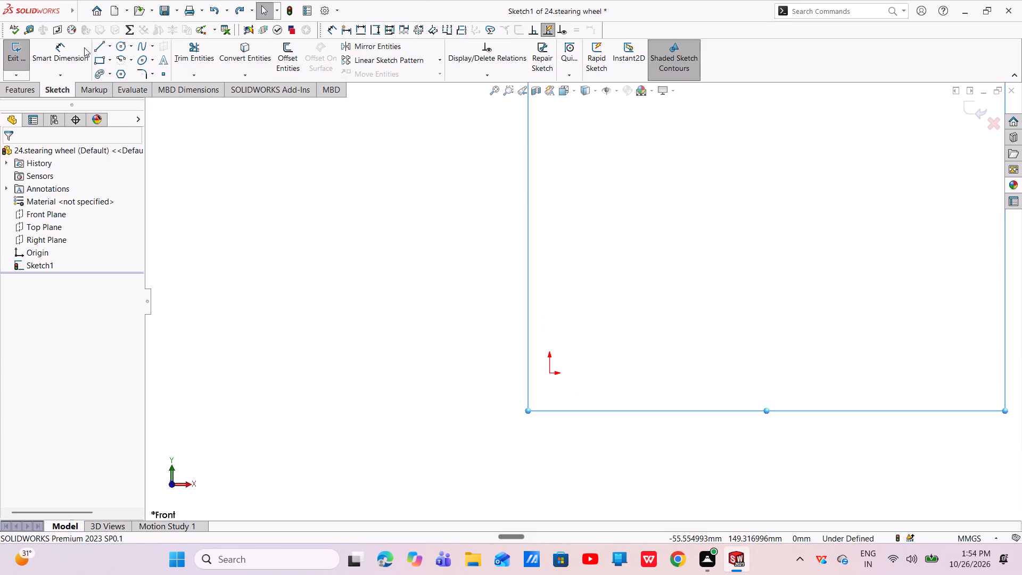
# Sketch connected lines from the origin: a vertical about 42 mm, a long steep incline, a shorter shallower incline, and a horizontal about 56 mm.
pyautogui.click(98, 47)
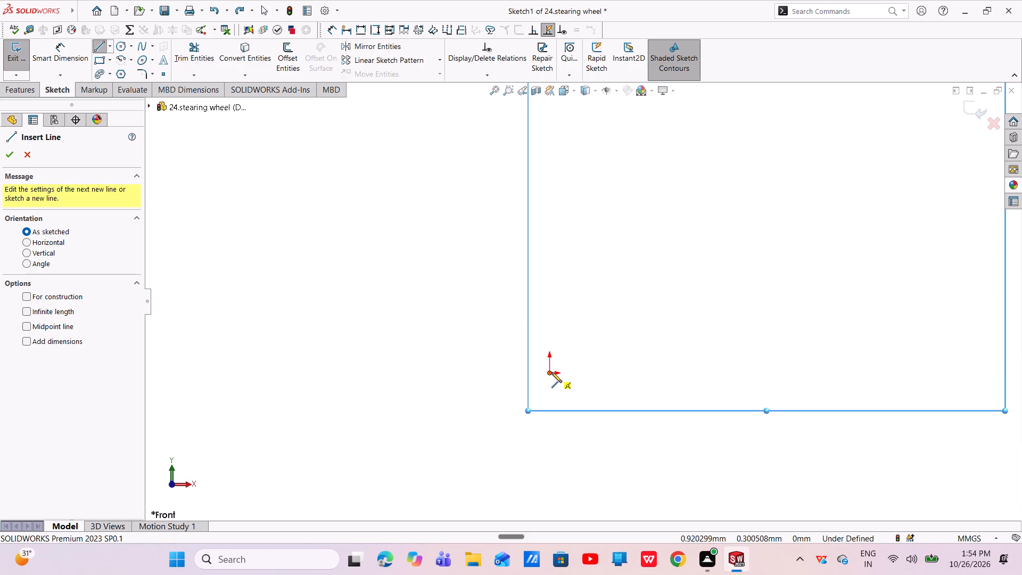
pyautogui.click(551, 372)
pyautogui.click(547, 292)
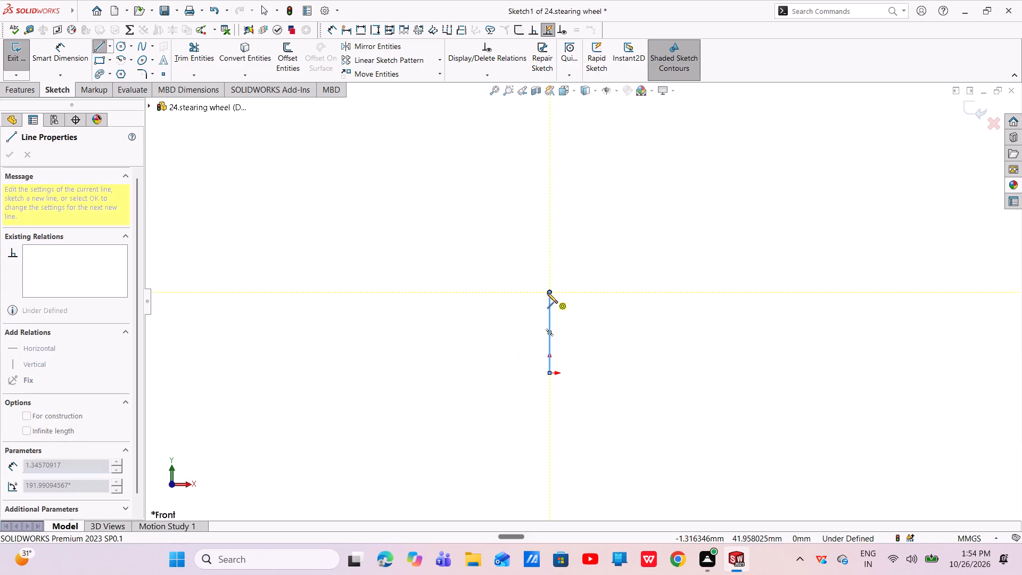
pyautogui.scroll(2, 659, 153)
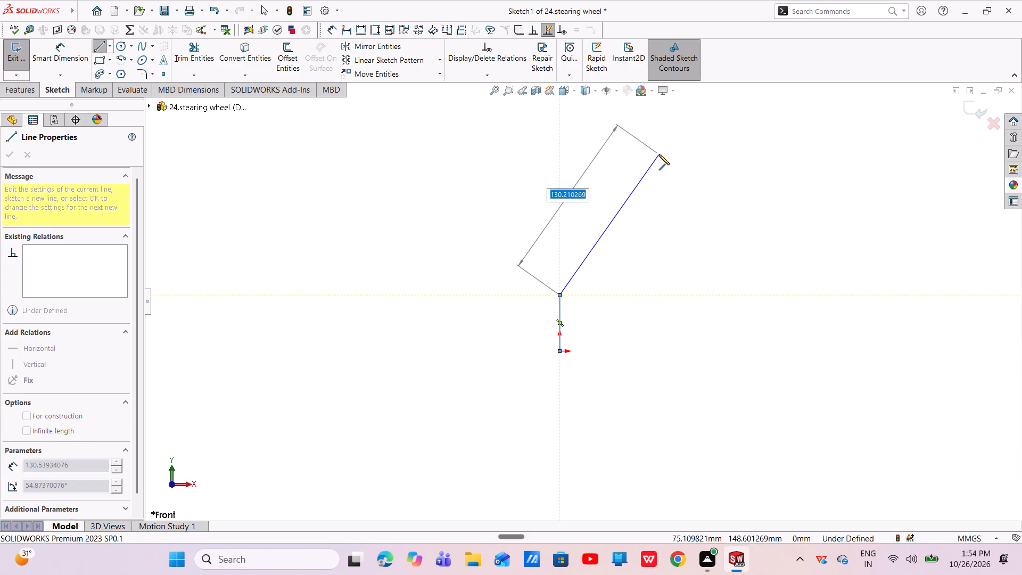
pyautogui.click(662, 150)
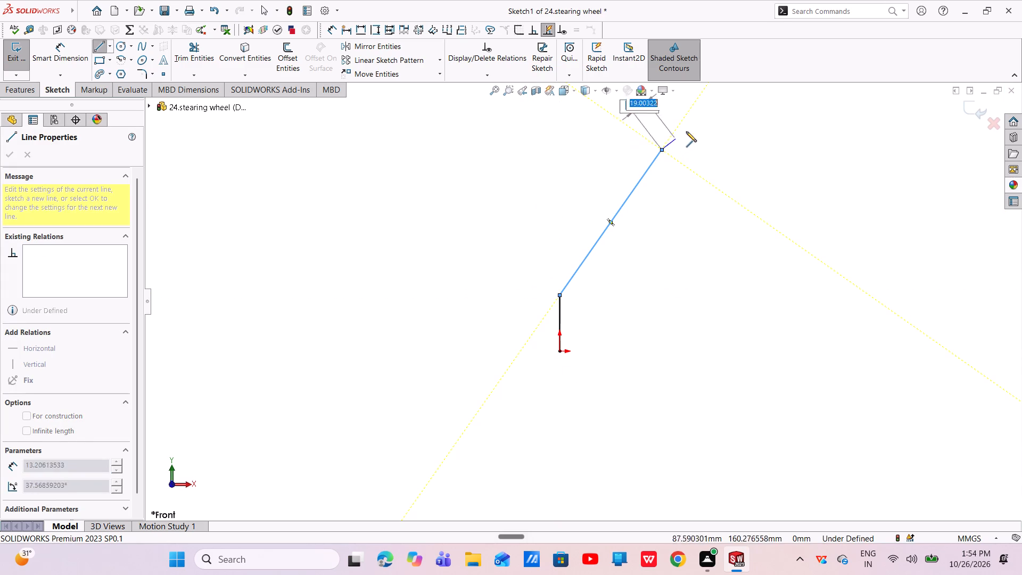
pyautogui.click(715, 114)
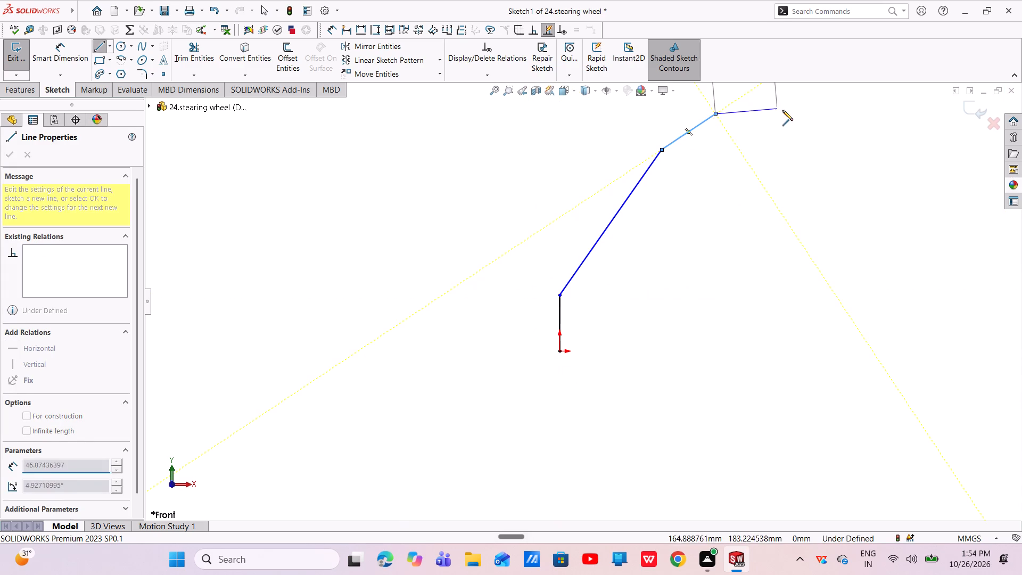
pyautogui.click(789, 112)
pyautogui.rightClick(787, 136)
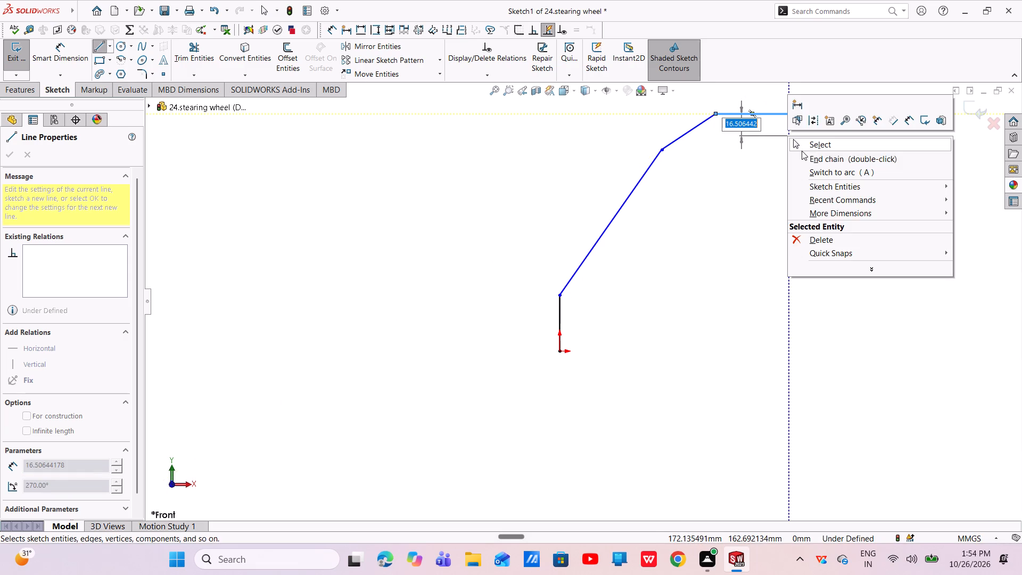
pyautogui.click(807, 146)
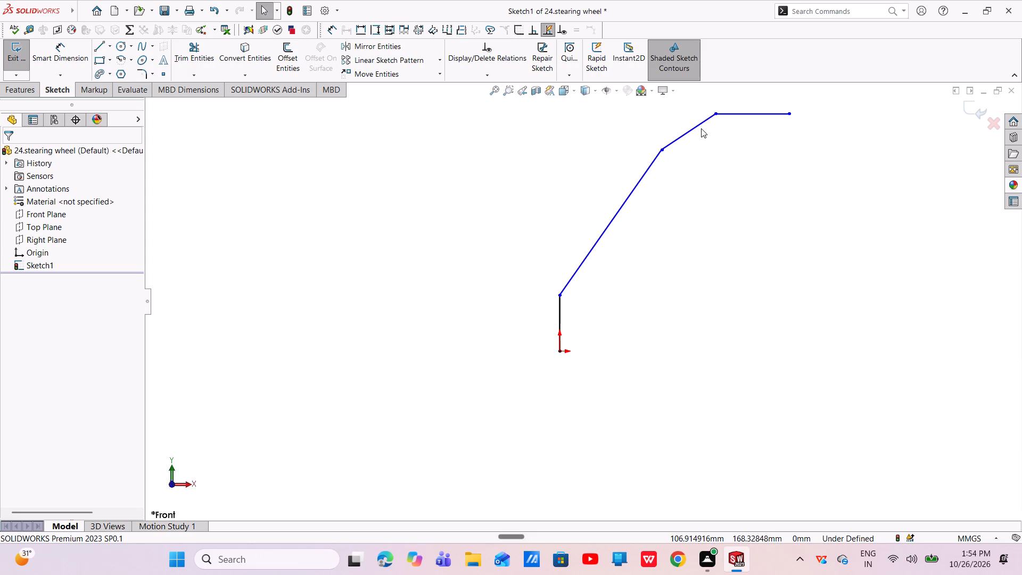
# Delete the horizontal line at the upper end of the chain.
pyautogui.click(743, 111)
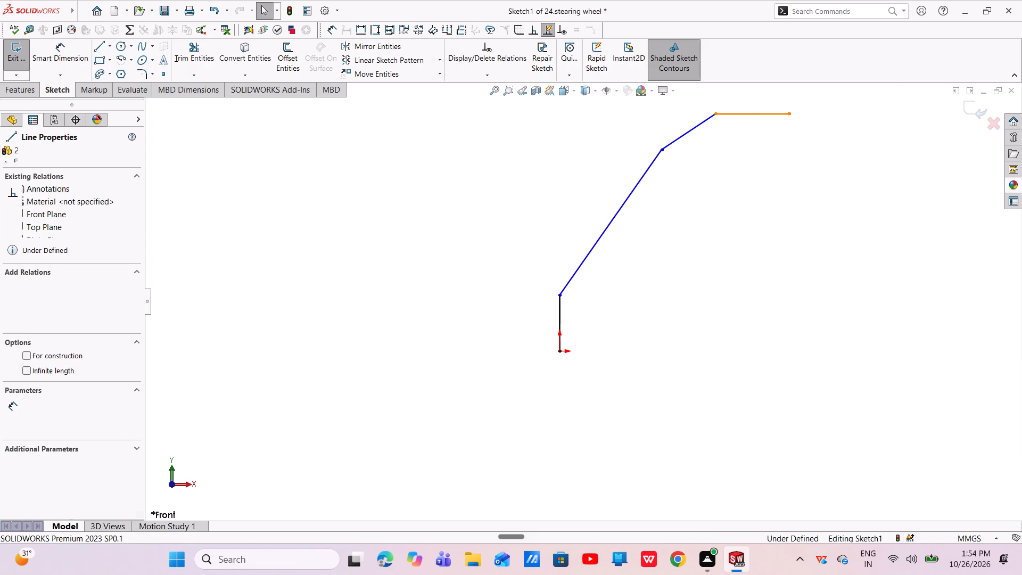
pyautogui.rightClick(744, 111)
pyautogui.click(781, 276)
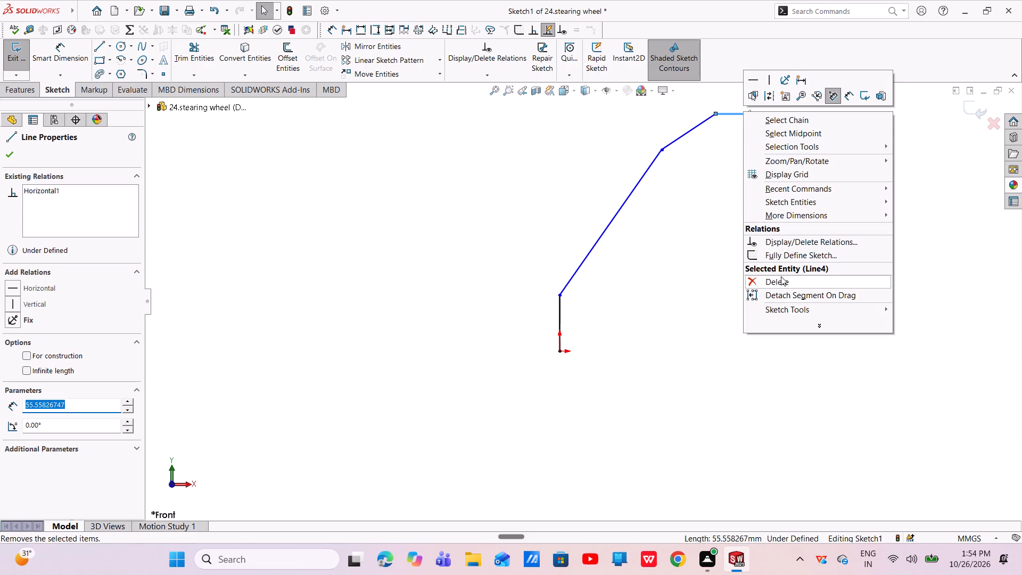
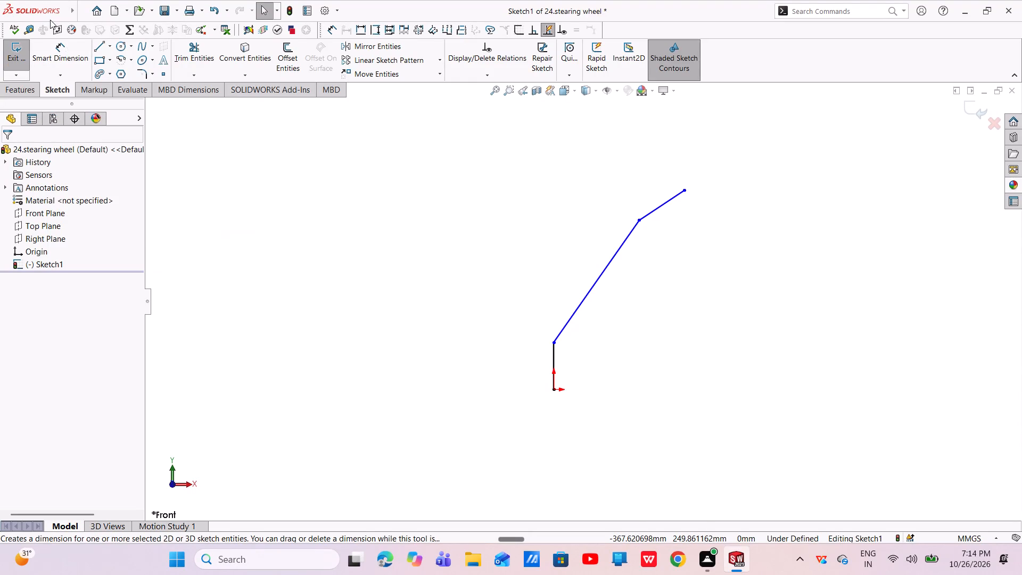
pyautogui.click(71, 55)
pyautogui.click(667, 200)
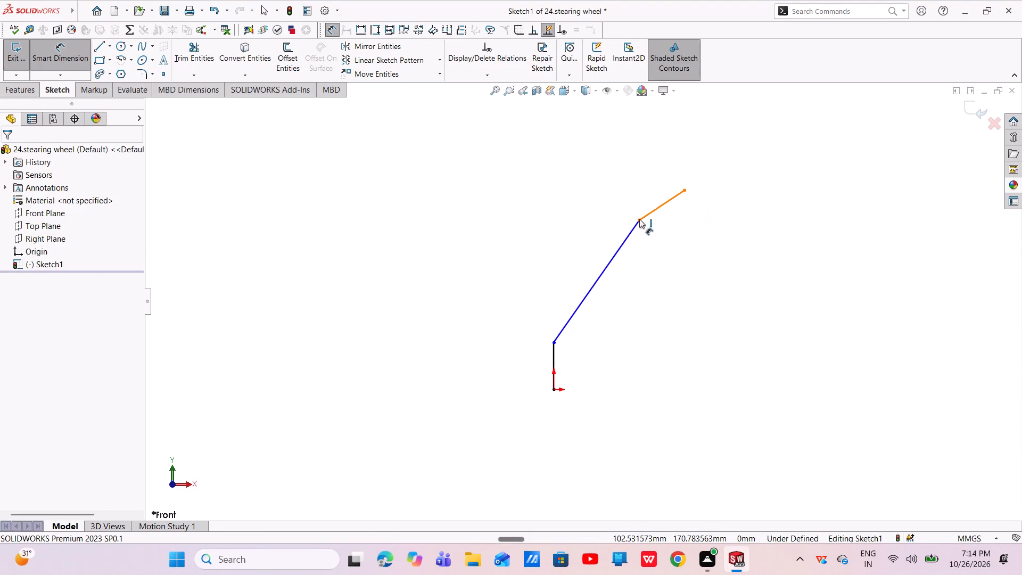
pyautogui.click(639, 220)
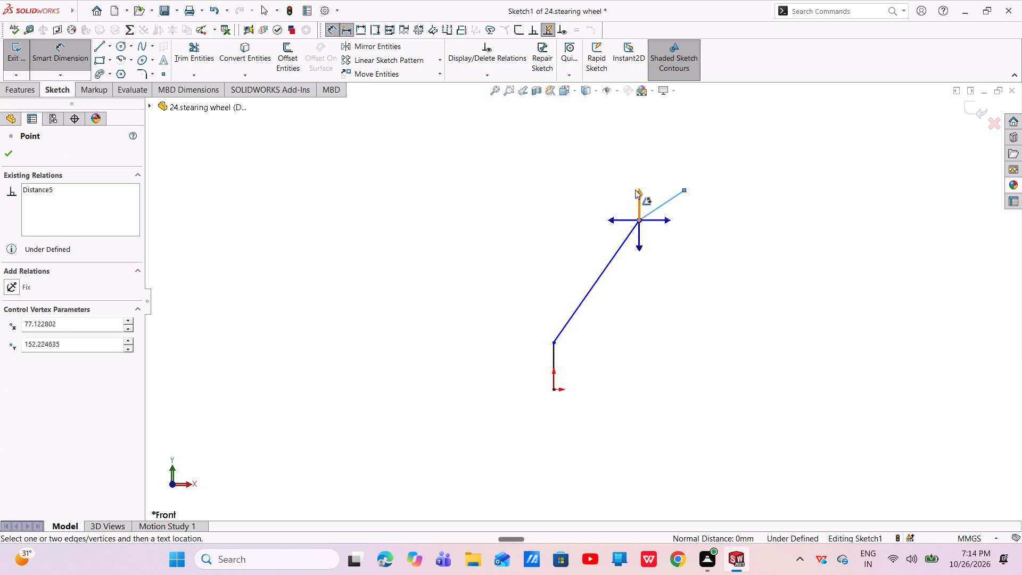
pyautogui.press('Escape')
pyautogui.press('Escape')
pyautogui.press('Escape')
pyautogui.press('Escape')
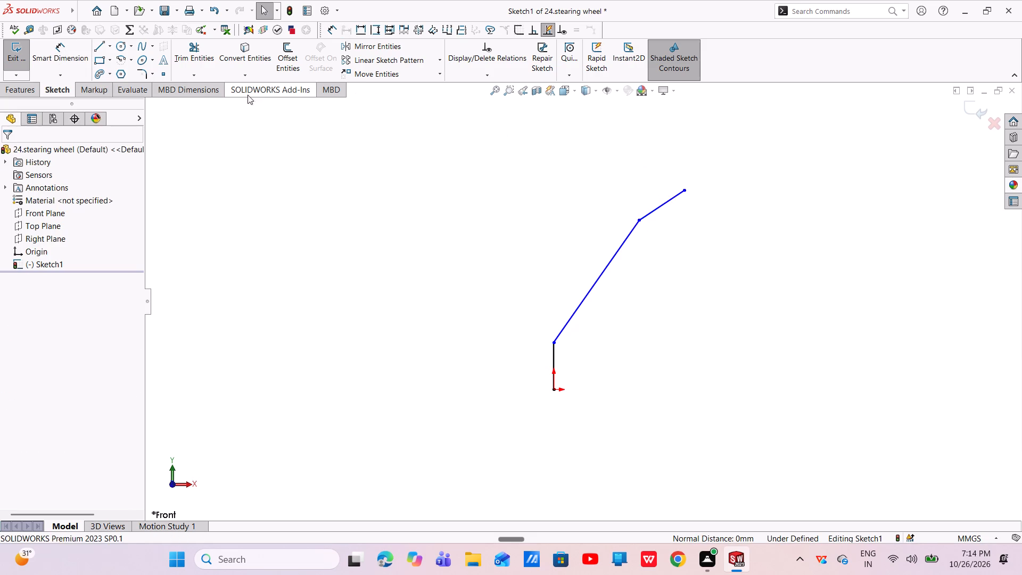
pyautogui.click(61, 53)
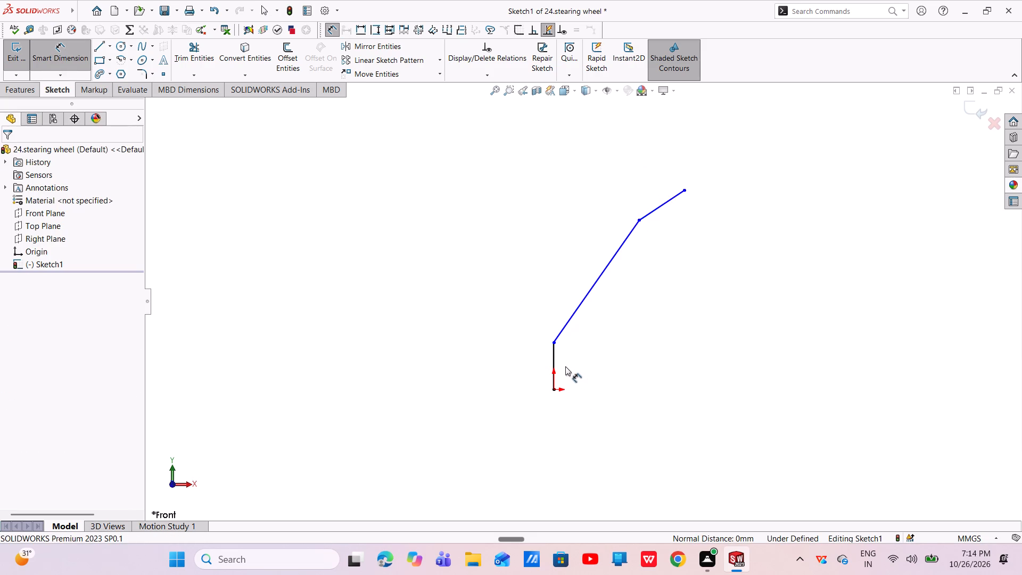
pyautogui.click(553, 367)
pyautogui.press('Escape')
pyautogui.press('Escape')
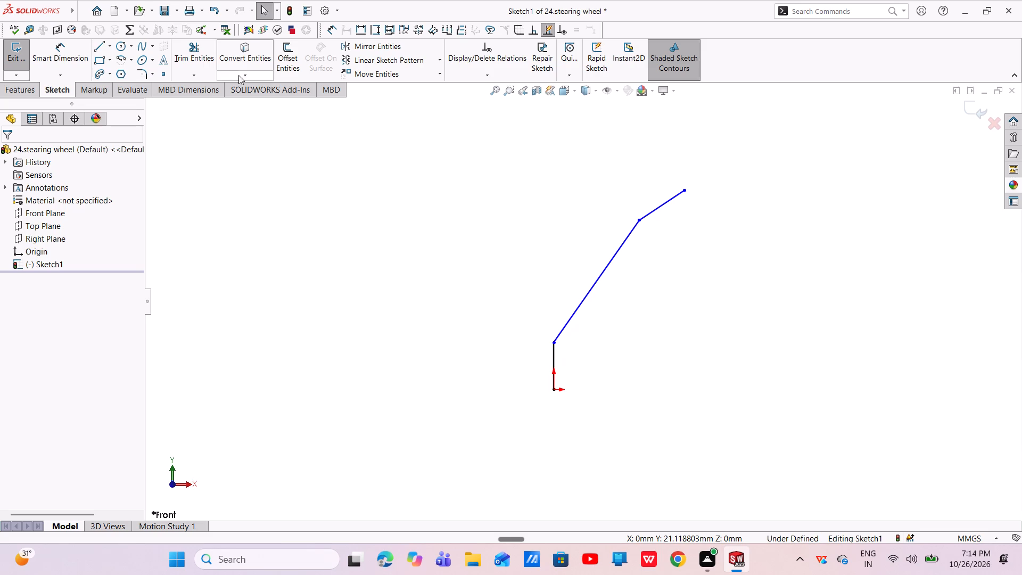
# Dimension the vertical line rising from the origin and set its length to 80 mm.
pyautogui.click(77, 43)
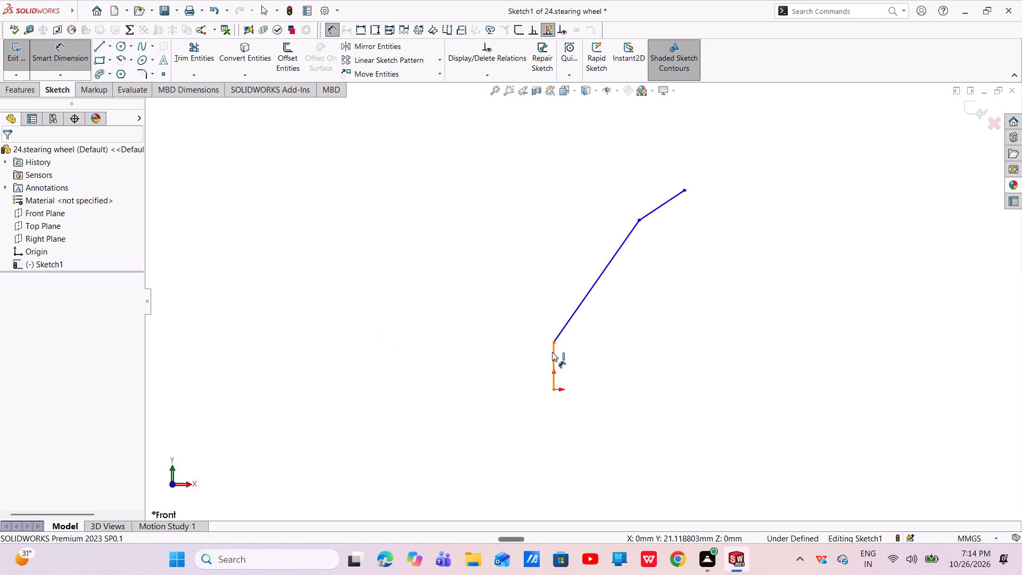
pyautogui.click(554, 352)
pyautogui.click(611, 363)
pyautogui.press('BackSpace')
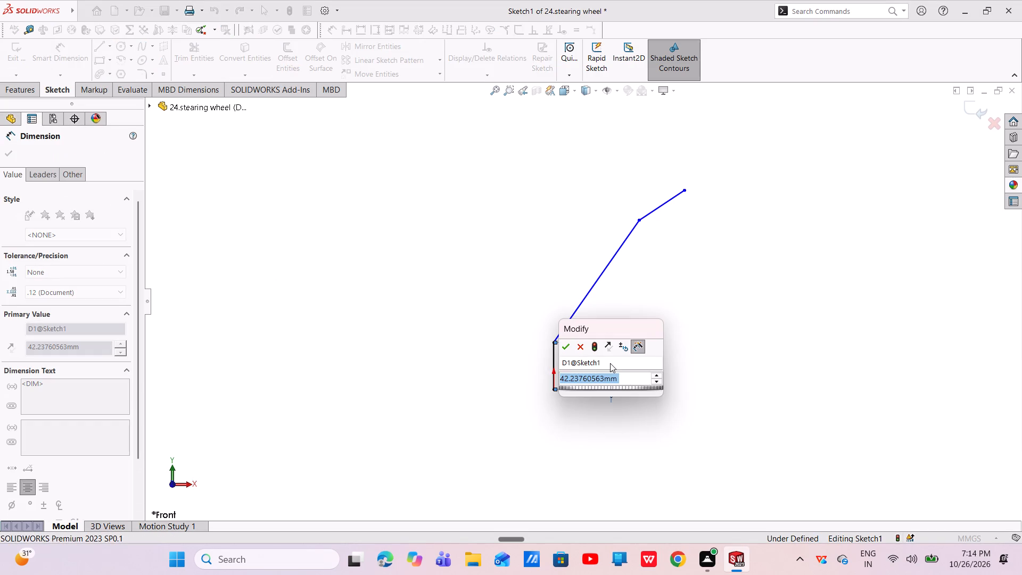
pyautogui.write('80')
pyautogui.press('Return')
pyautogui.press('Escape')
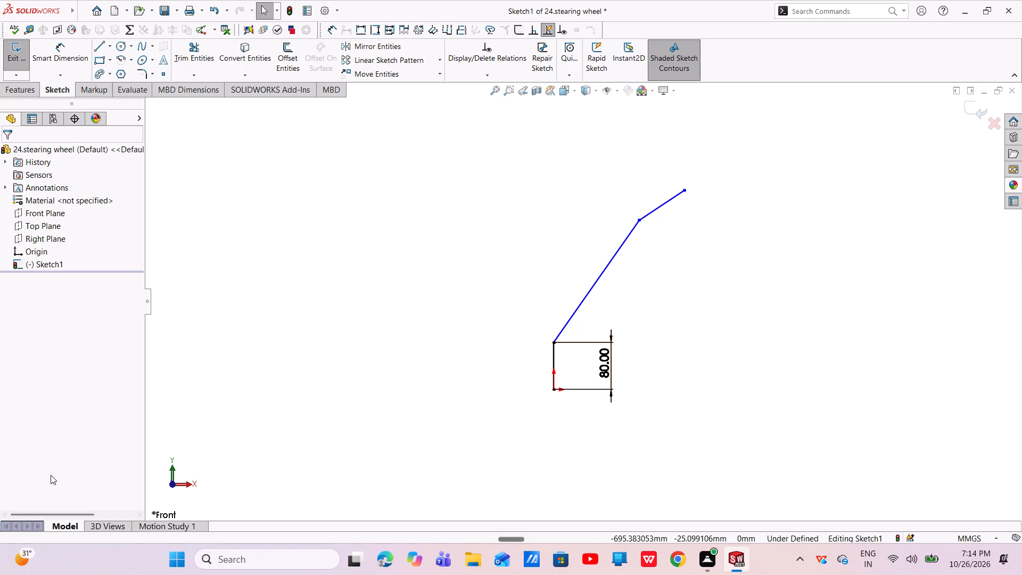
# Dimension the vertical distance between the two ends of the long steep incline as 260 mm.
pyautogui.click(68, 61)
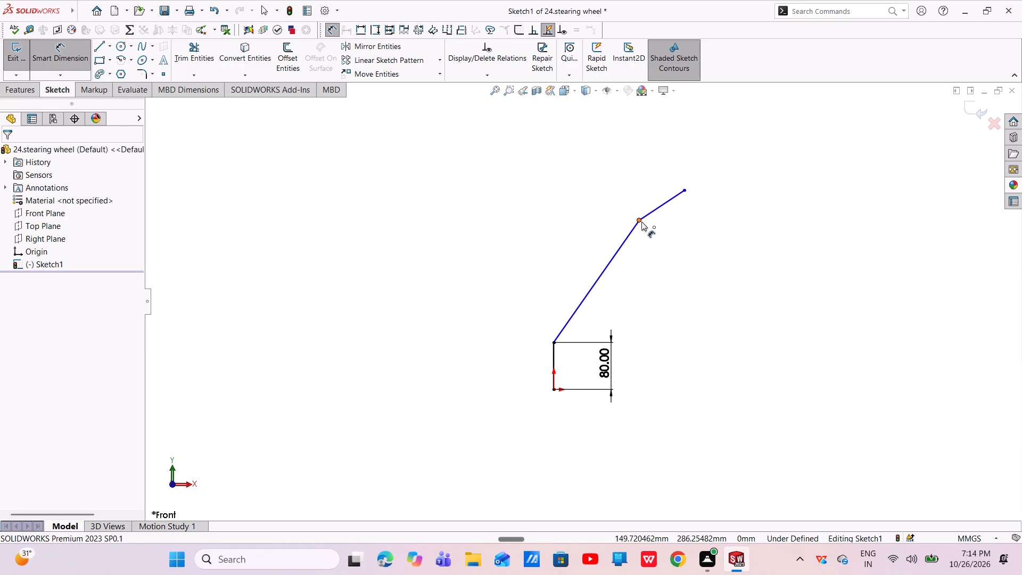
pyautogui.click(641, 221)
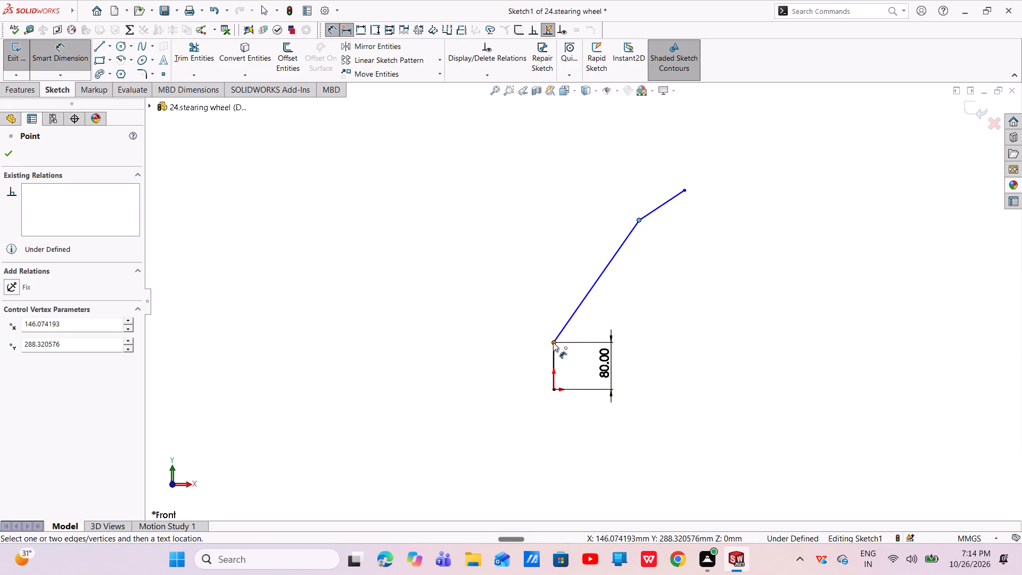
pyautogui.click(553, 340)
pyautogui.click(371, 273)
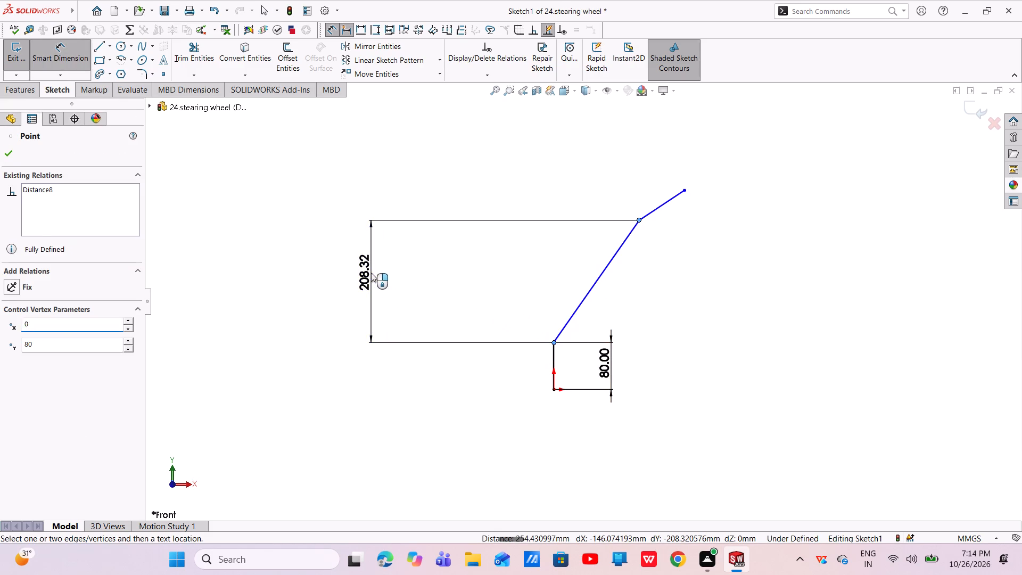
pyautogui.press('BackSpace')
pyautogui.write('26')
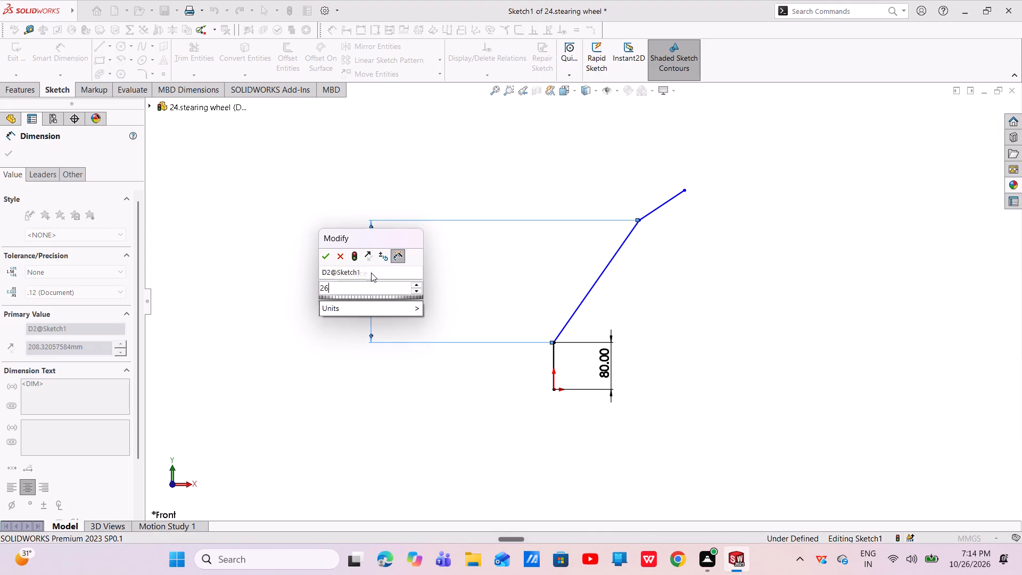
pyautogui.press('0')
pyautogui.press('Return')
pyautogui.press('Escape')
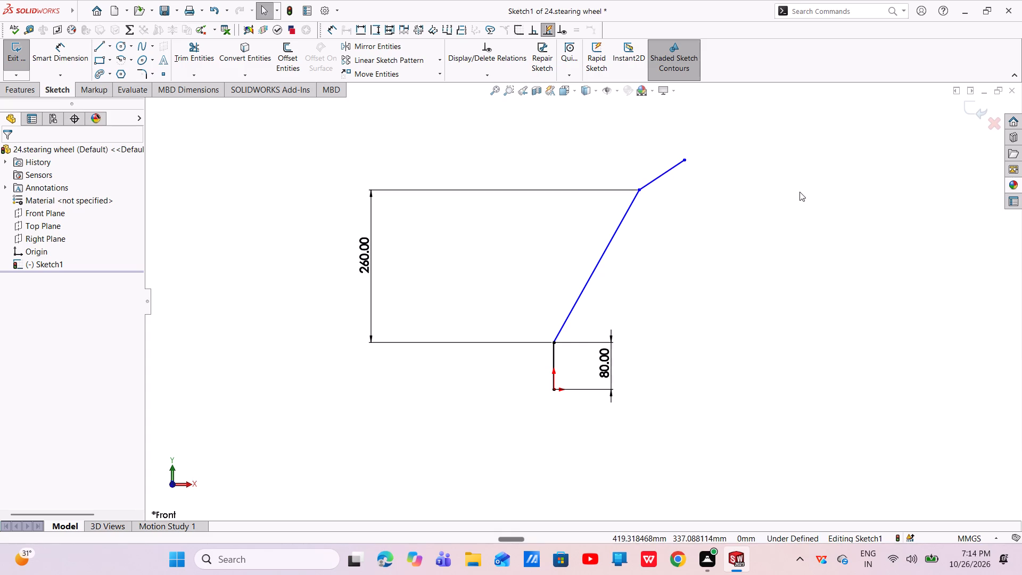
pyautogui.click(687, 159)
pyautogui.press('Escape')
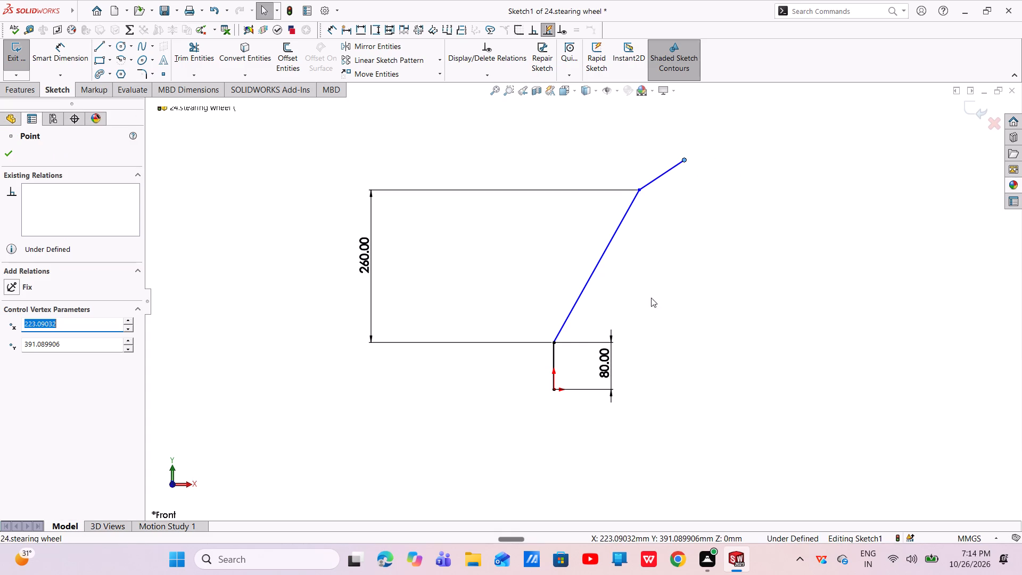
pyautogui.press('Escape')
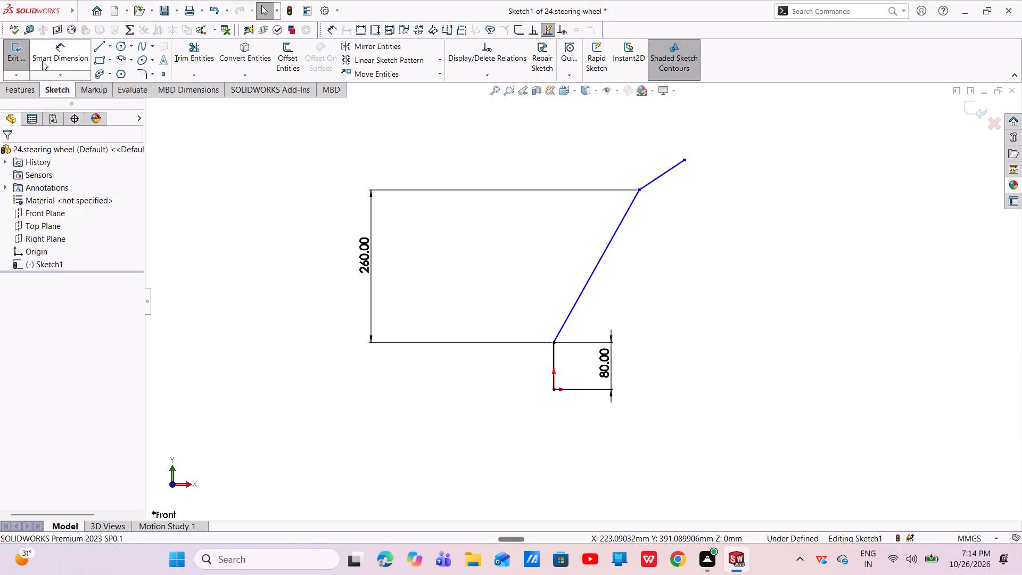
# Dimension the overall height from the origin to the upper free end of the line chain as 400 mm.
pyautogui.click(57, 50)
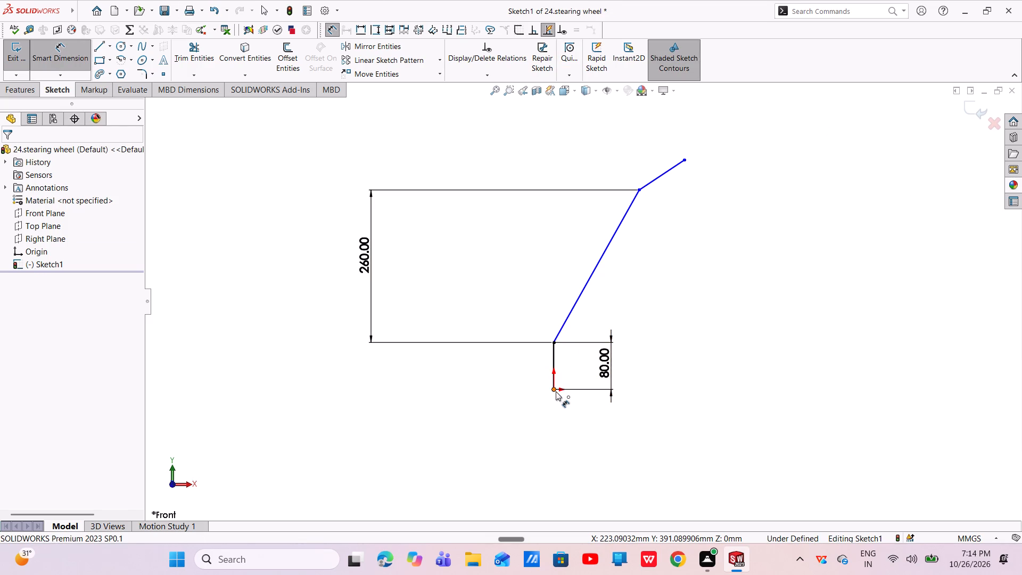
pyautogui.click(555, 390)
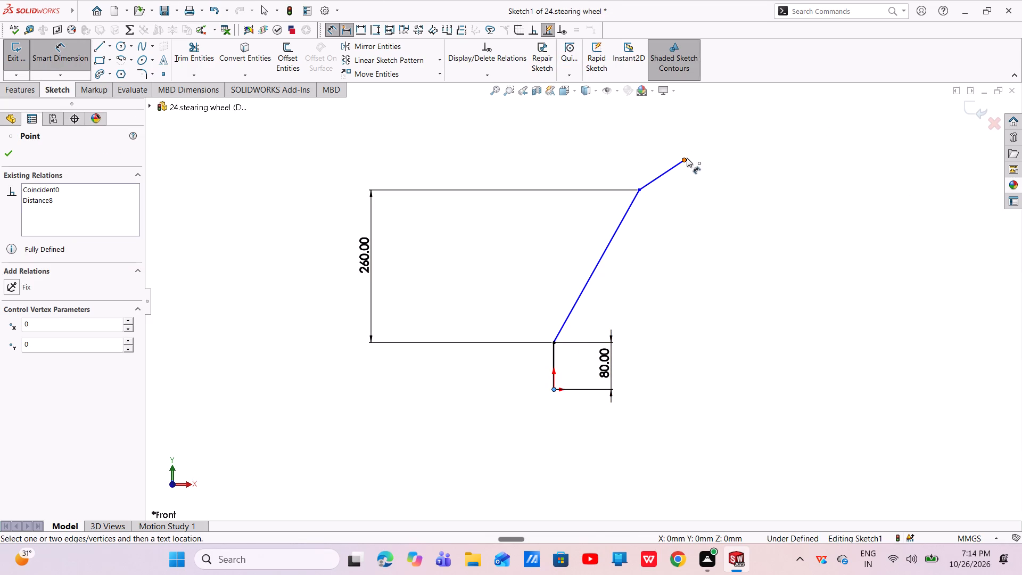
pyautogui.click(686, 158)
pyautogui.click(748, 280)
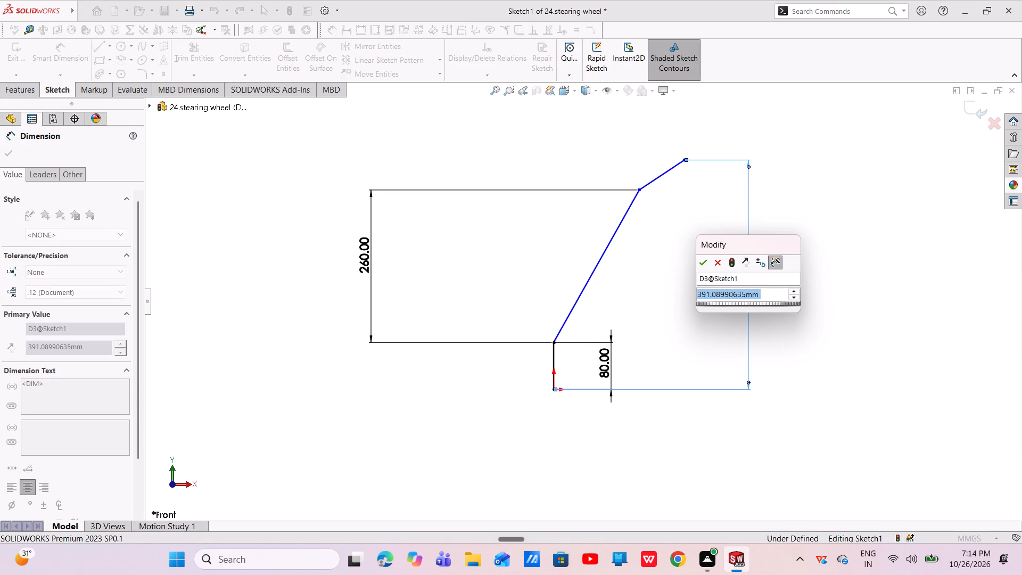
pyautogui.press('BackSpace')
pyautogui.write('400')
pyautogui.press('Return')
pyautogui.press('Escape')
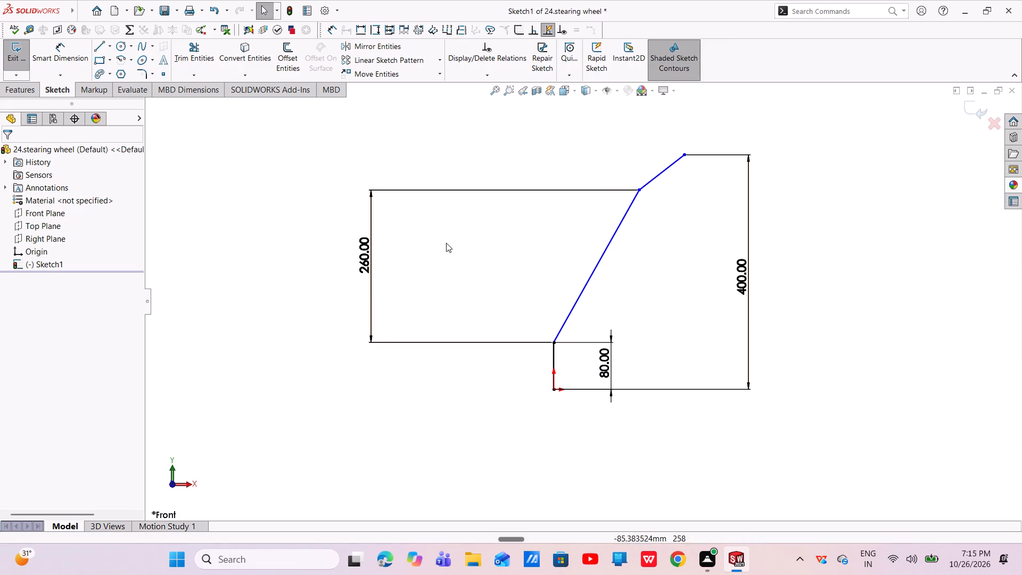
# Change the long incline's vertical height dimension to 250 mm.
pyautogui.doubleClick(362, 262)
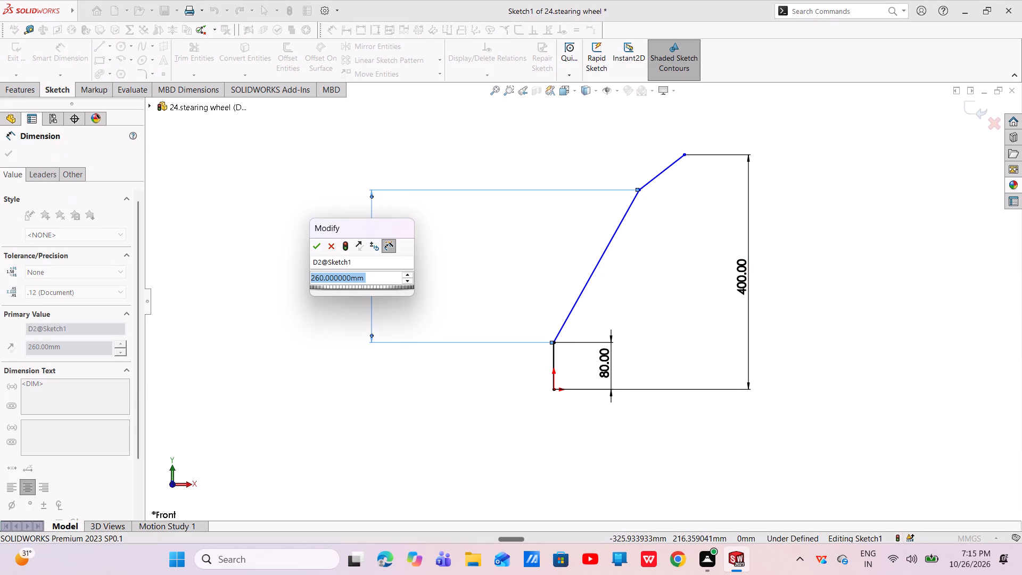
pyautogui.press('BackSpace')
pyautogui.write('250')
pyautogui.press('Return')
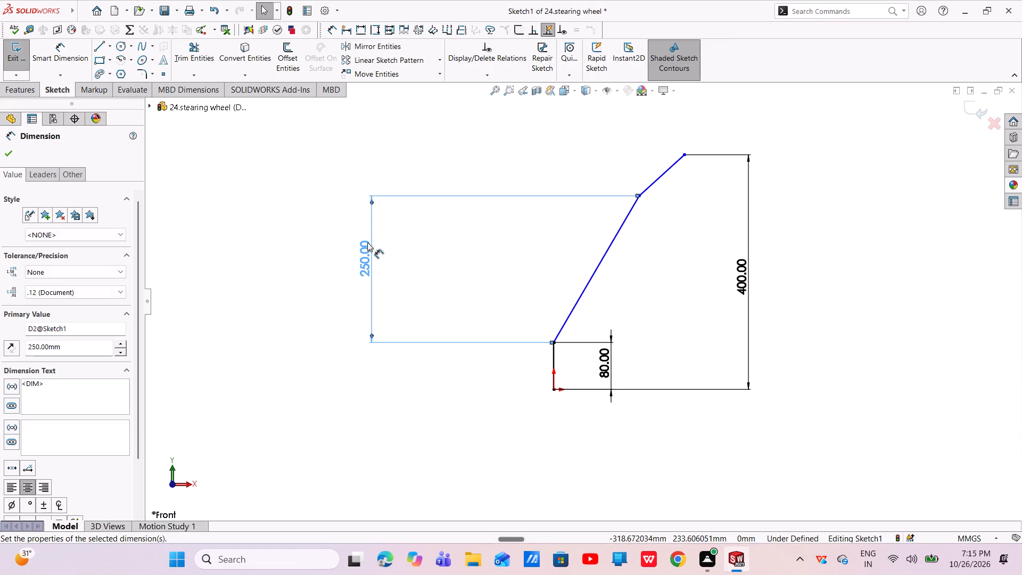
pyautogui.click(7, 157)
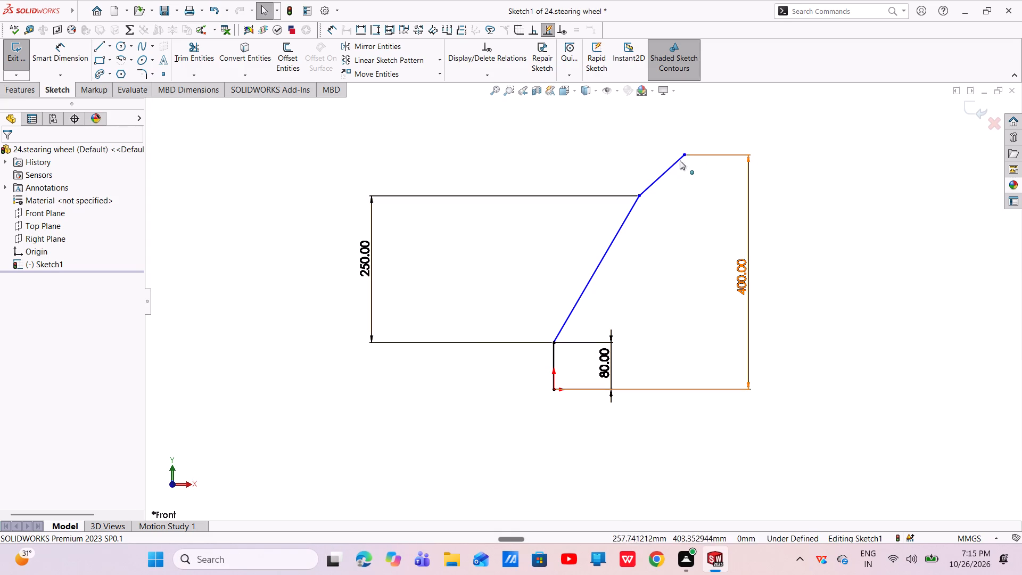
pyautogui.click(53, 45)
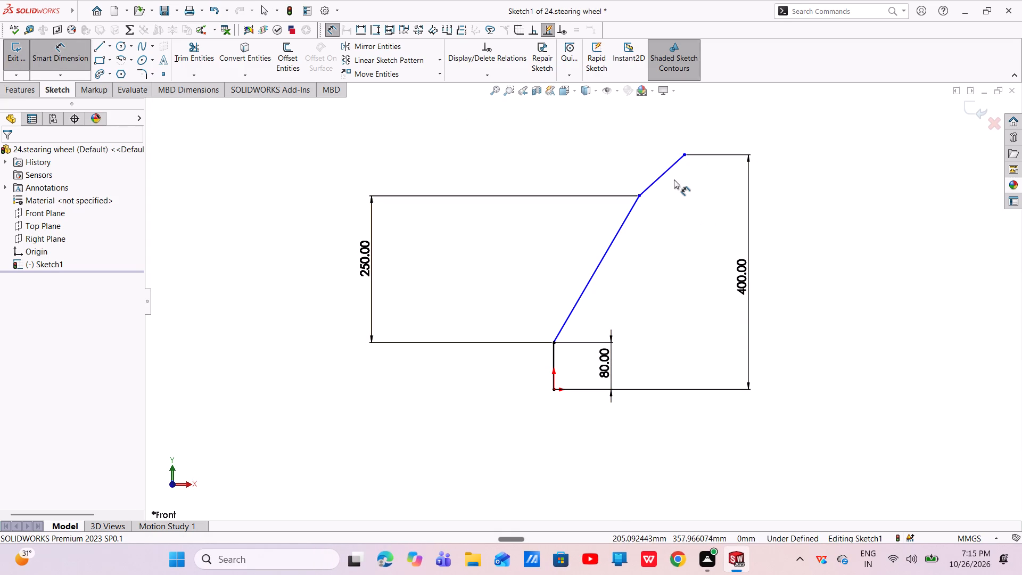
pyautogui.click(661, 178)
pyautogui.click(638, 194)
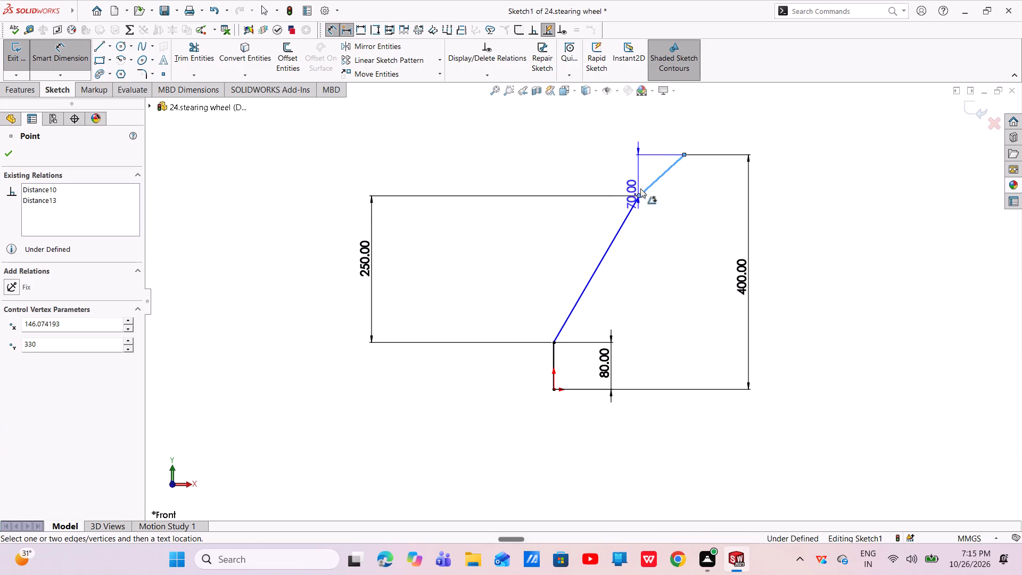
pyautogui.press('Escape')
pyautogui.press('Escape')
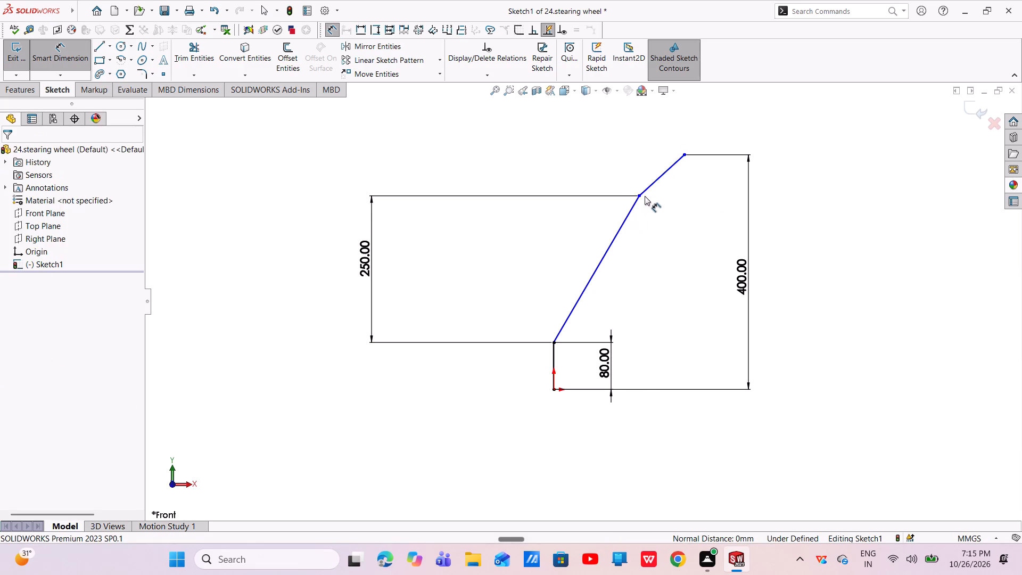
# Dimension the angle between the extension of the long steep incline and the short upper incline as 20°.
pyautogui.scroll(-7, 647, 190)
pyautogui.press('Escape')
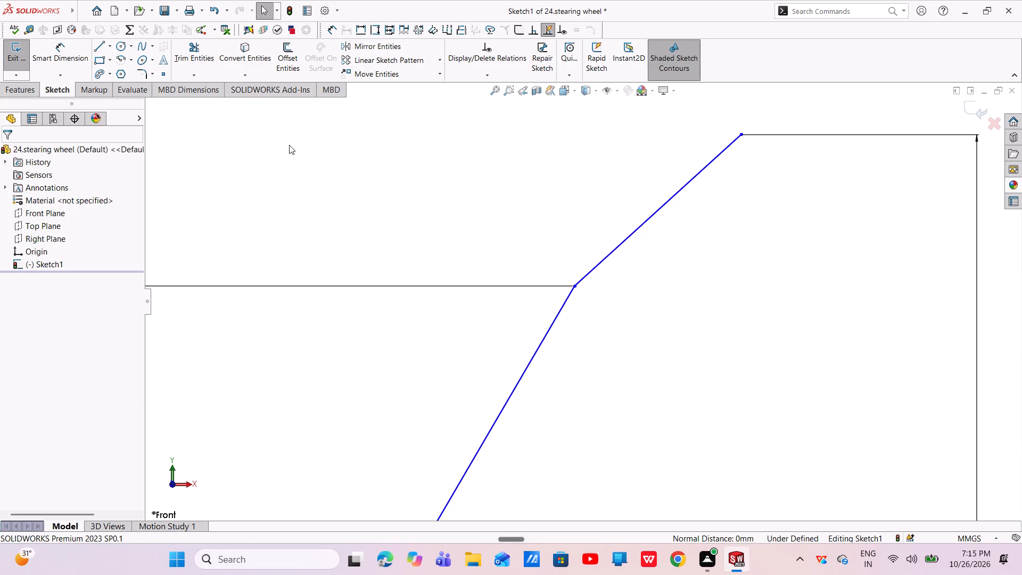
pyautogui.click(43, 47)
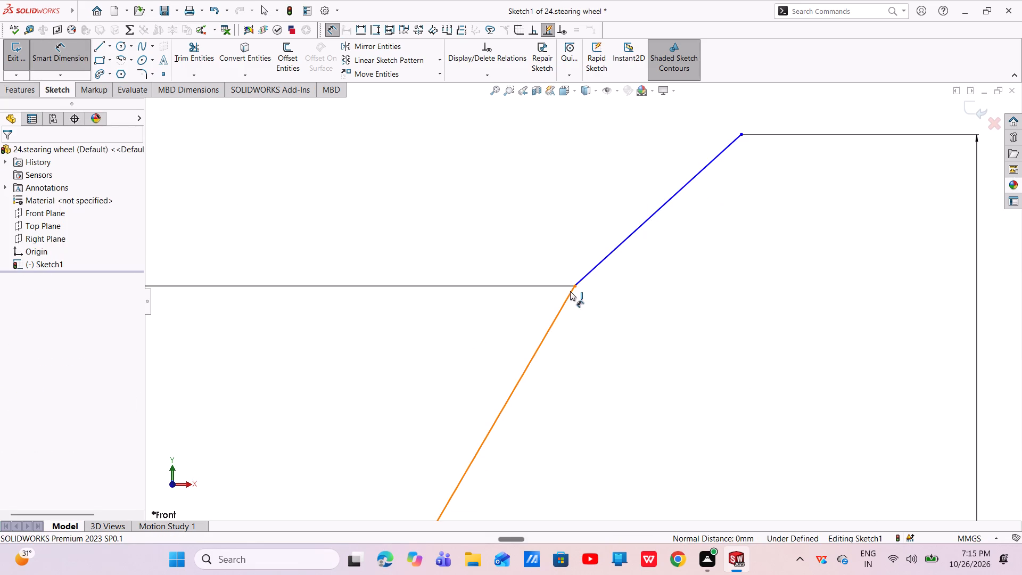
pyautogui.click(573, 286)
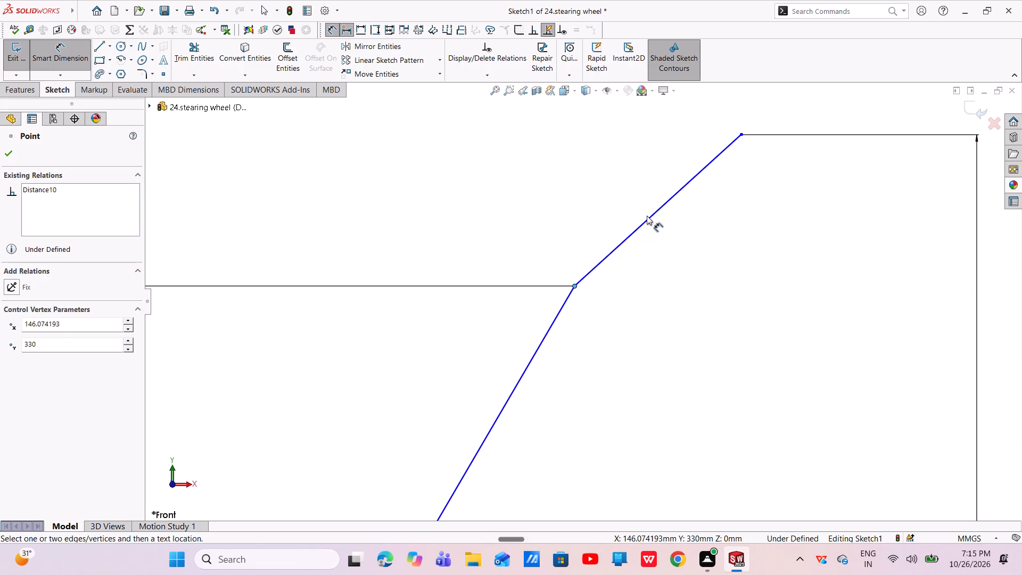
pyautogui.click(647, 215)
pyautogui.click(649, 218)
pyautogui.press('Escape')
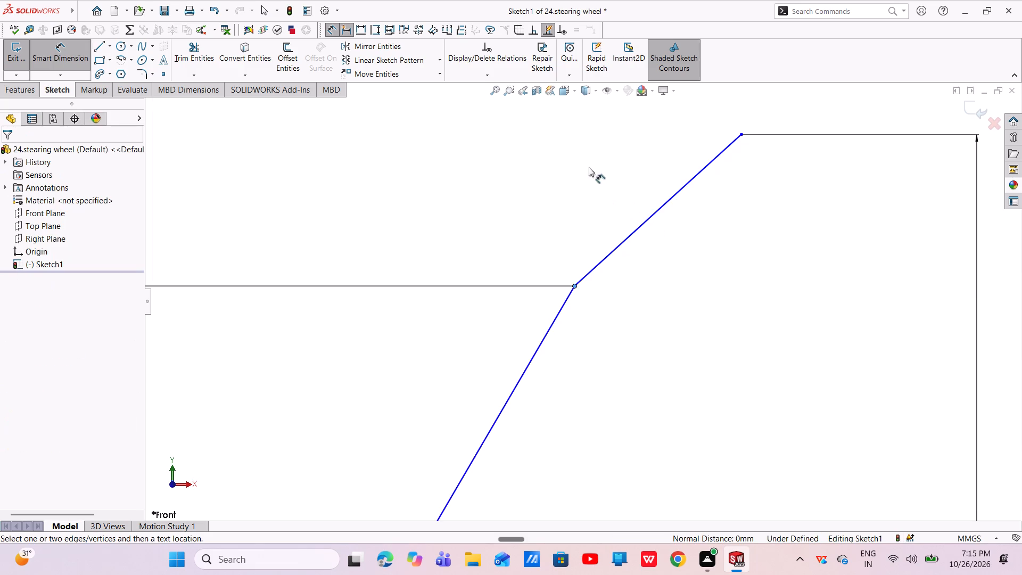
pyautogui.press('Escape')
pyautogui.click(559, 316)
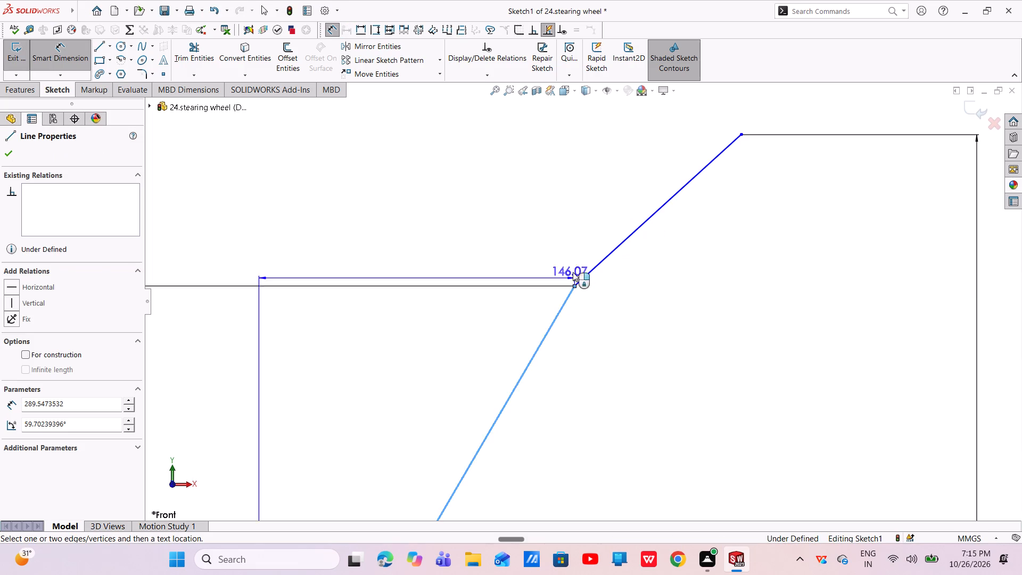
pyautogui.click(598, 263)
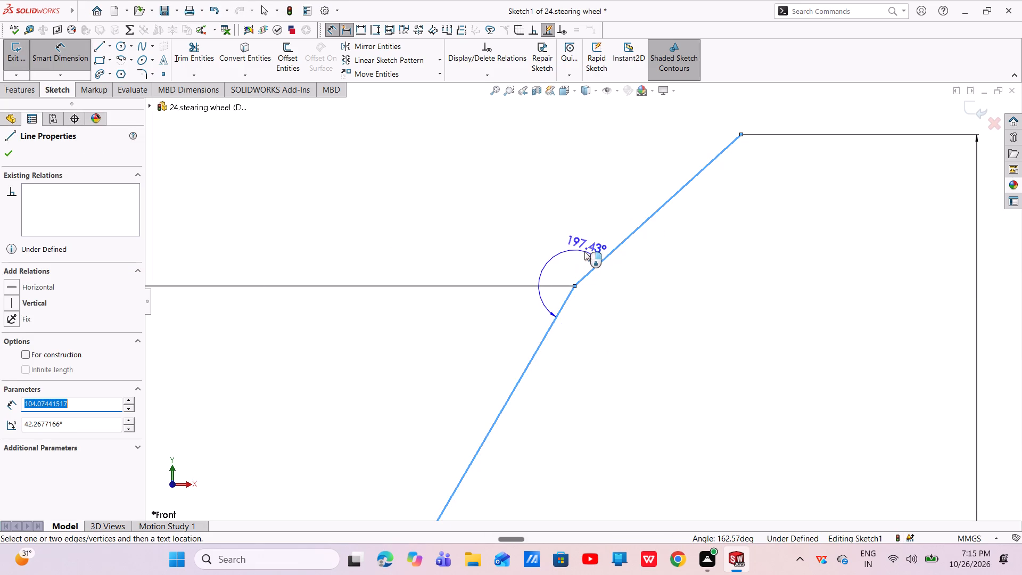
pyautogui.click(597, 255)
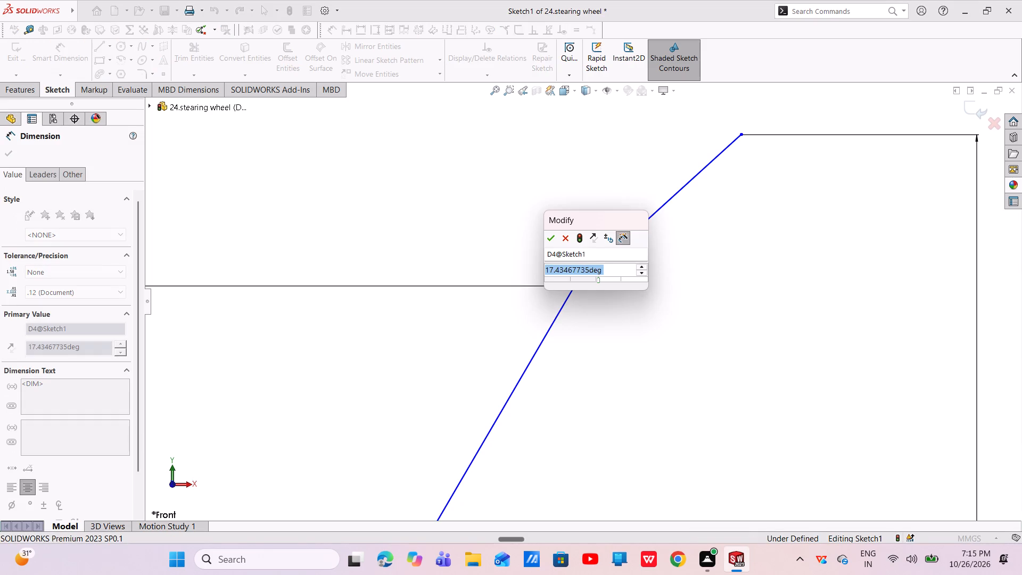
pyautogui.press('BackSpace')
pyautogui.write('20')
pyautogui.press('Return')
pyautogui.press('Escape')
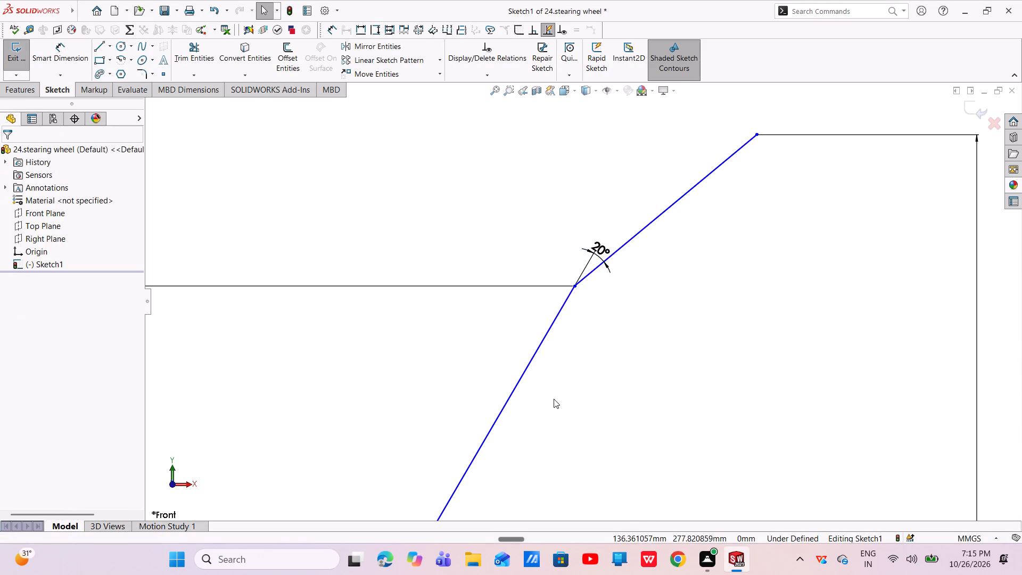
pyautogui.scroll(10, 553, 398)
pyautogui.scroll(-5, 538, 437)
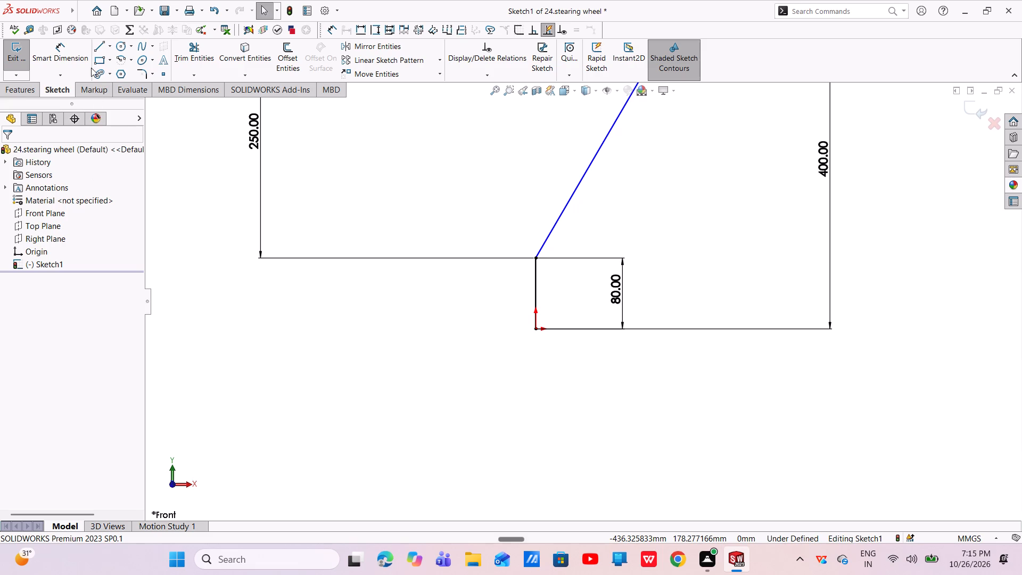
# Dimension the angle between the vertical line from the origin and the long steep incline as 30°.
pyautogui.click(71, 49)
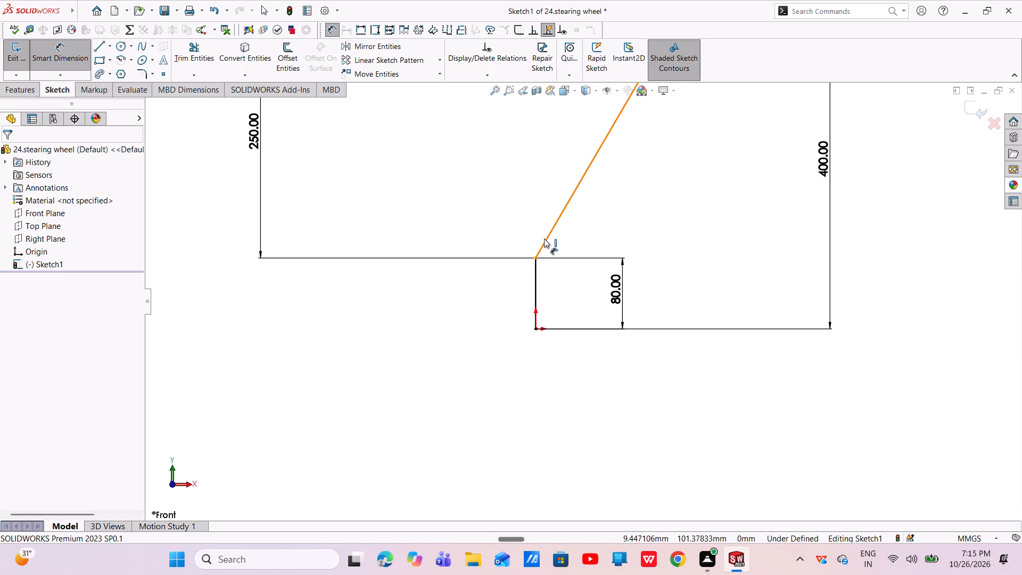
pyautogui.click(545, 239)
pyautogui.click(535, 271)
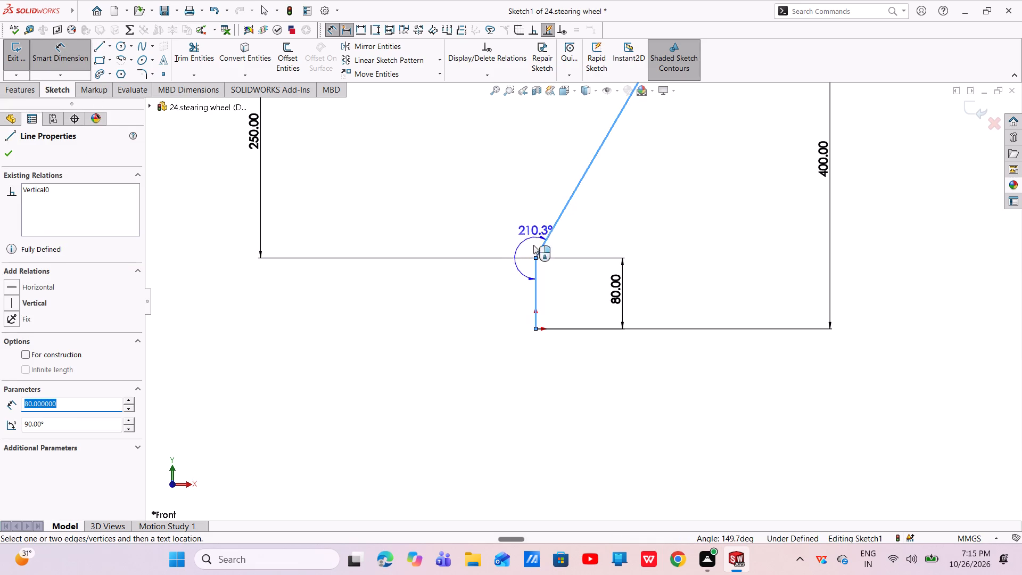
pyautogui.click(544, 240)
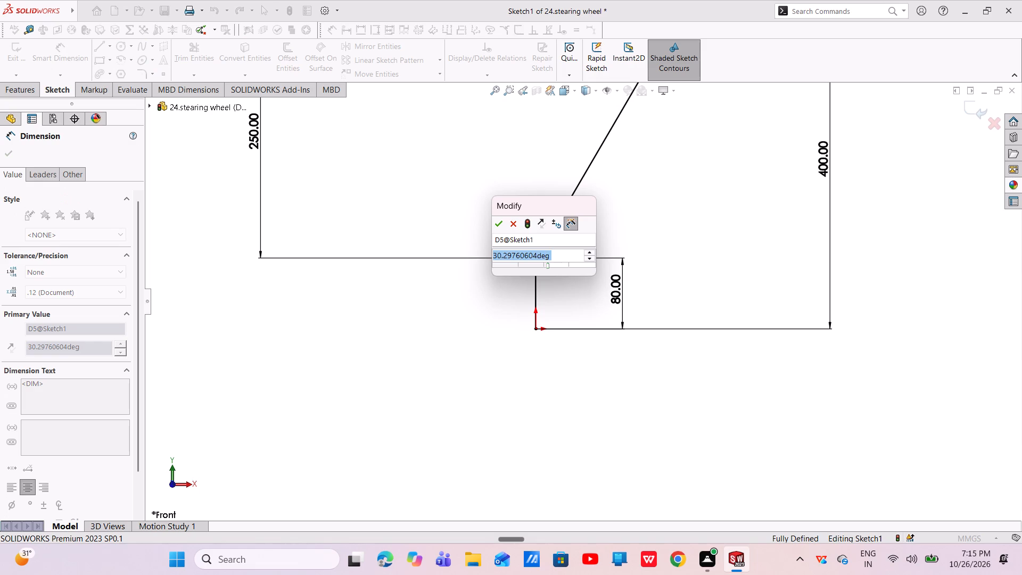
pyautogui.press('BackSpace')
pyautogui.write('30')
pyautogui.press('Return')
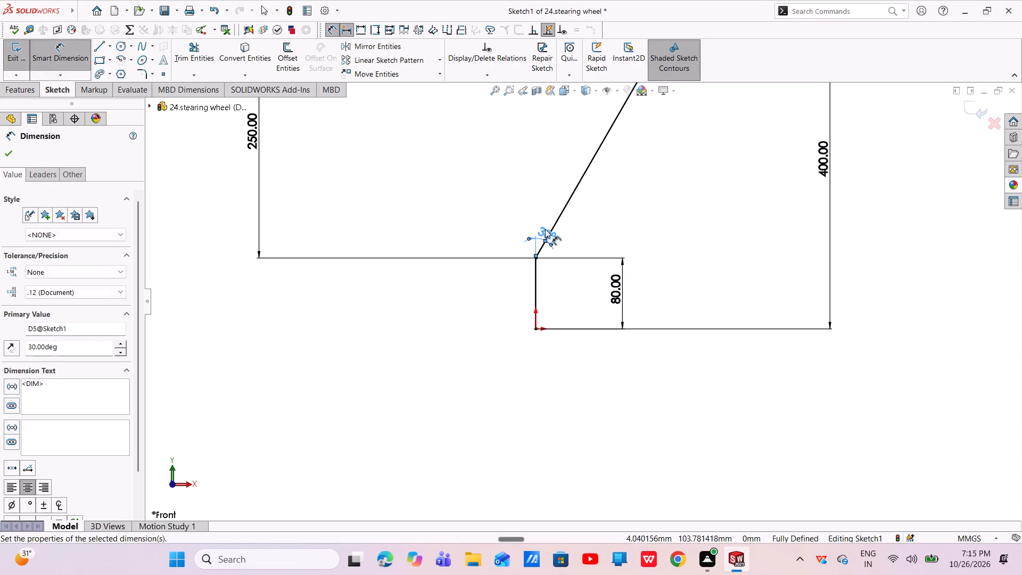
pyautogui.press('Escape')
pyautogui.press('Escape')
pyautogui.scroll(4, 640, 258)
pyautogui.scroll(-2, 666, 197)
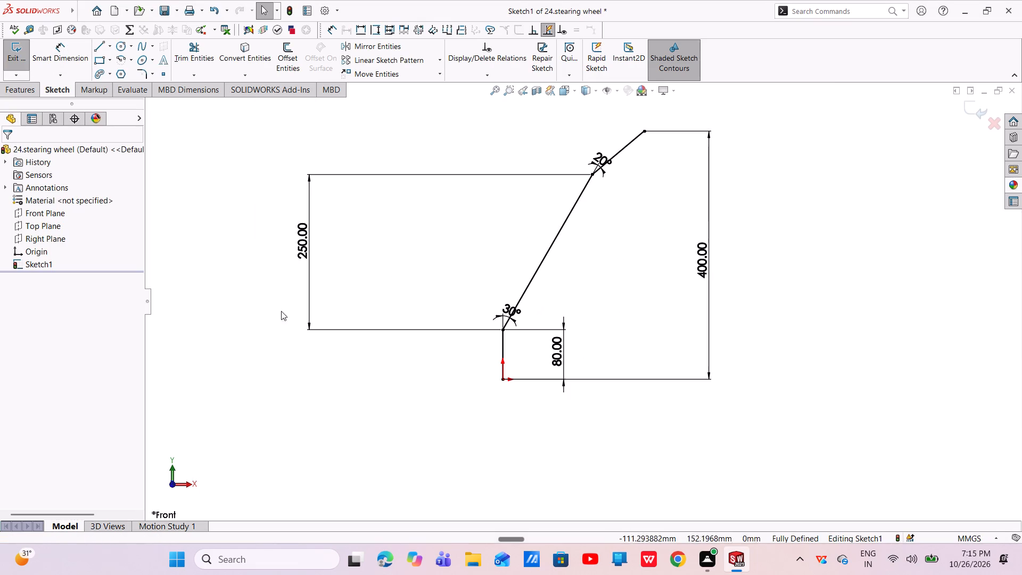
# Round both corners of the line chain with 100 mm sketch fillets.
pyautogui.click(140, 72)
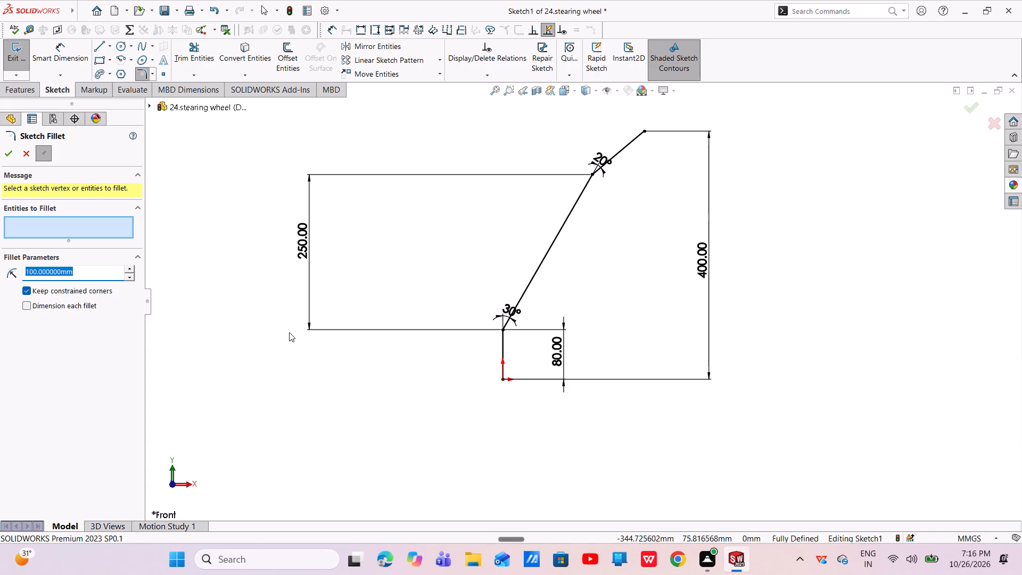
pyautogui.click(591, 176)
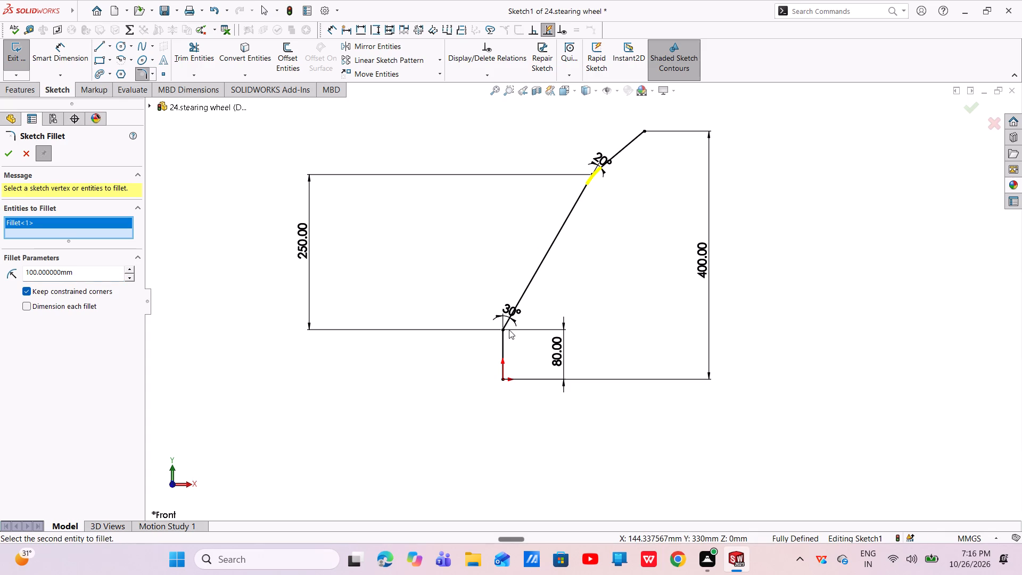
pyautogui.click(504, 330)
pyautogui.rightClick(504, 330)
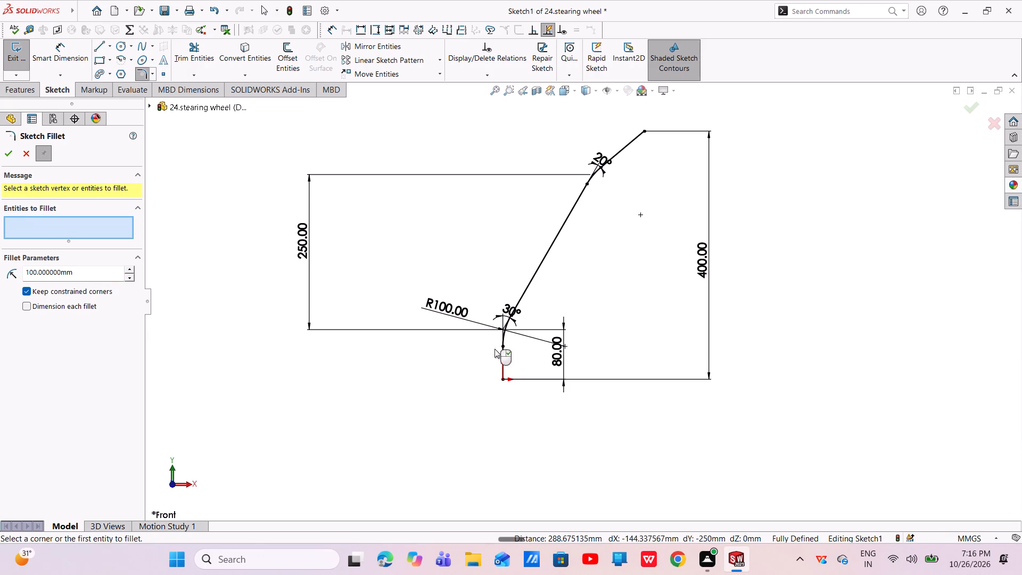
pyautogui.click(4, 153)
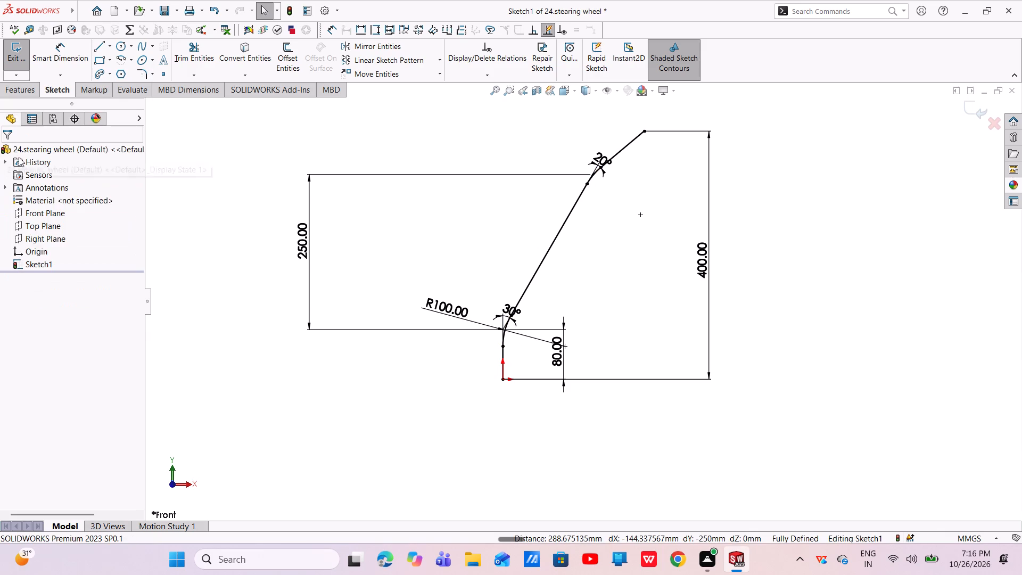
# Examine the rounded corners and the dimensions of the profile sketch up close.
pyautogui.scroll(-6, 530, 316)
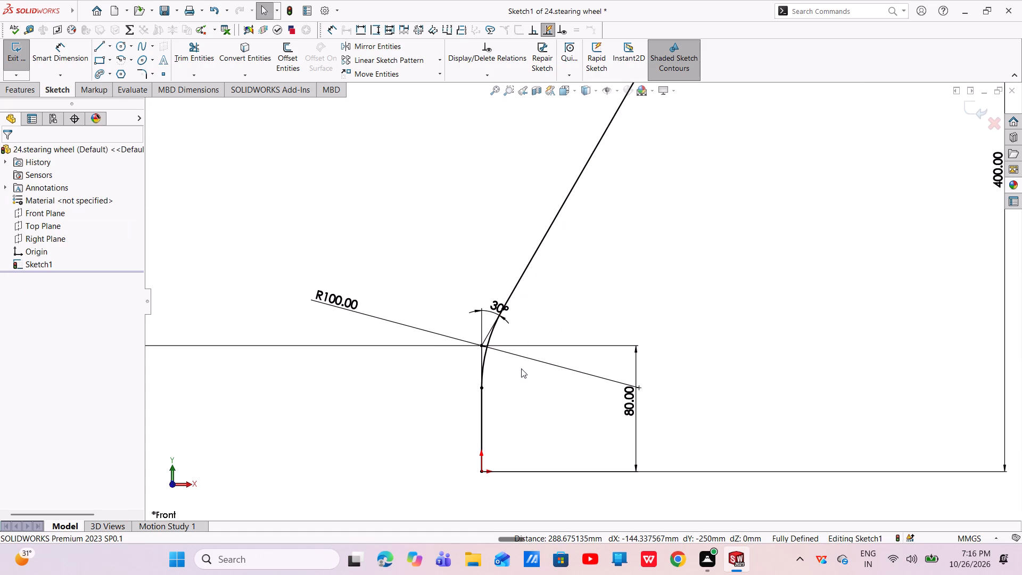
pyautogui.scroll(-6, 529, 348)
pyautogui.scroll(14, 529, 348)
pyautogui.scroll(-5, 683, 171)
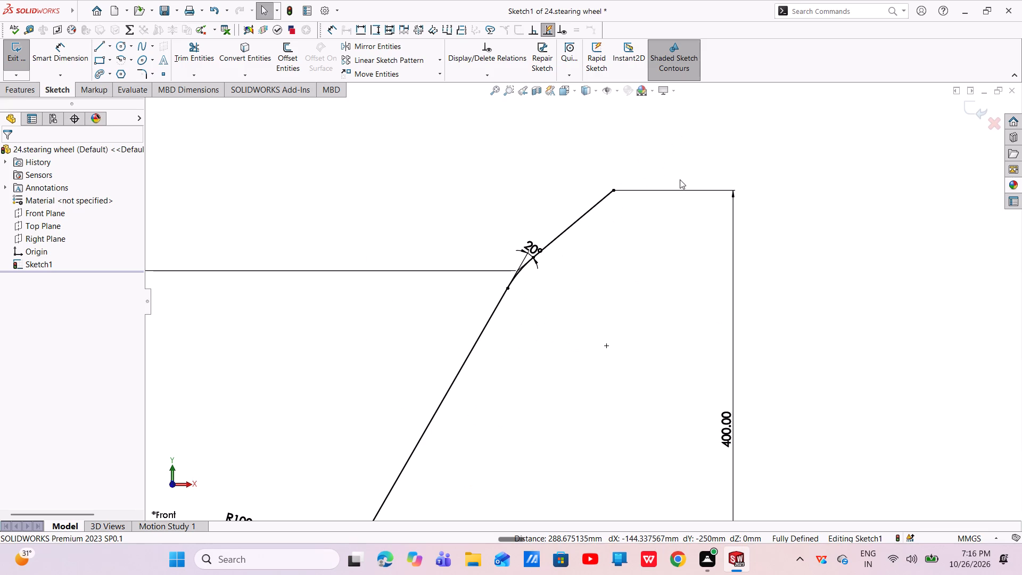
pyautogui.scroll(10, 524, 255)
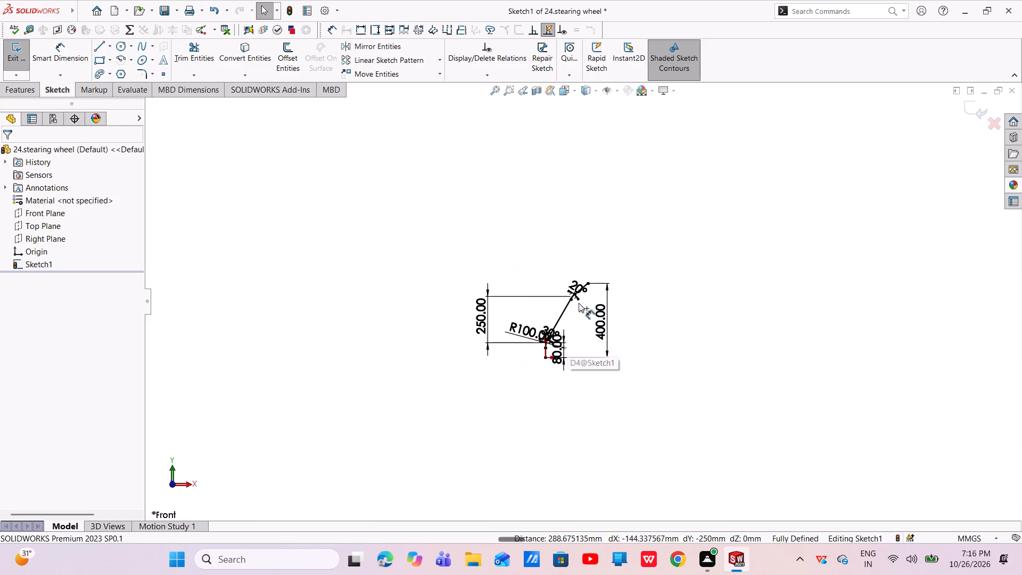
pyautogui.moveTo(578, 301); pyautogui.dragTo(564, 333, button='middle')
pyautogui.scroll(-6, 569, 308)
pyautogui.scroll(-6, 555, 376)
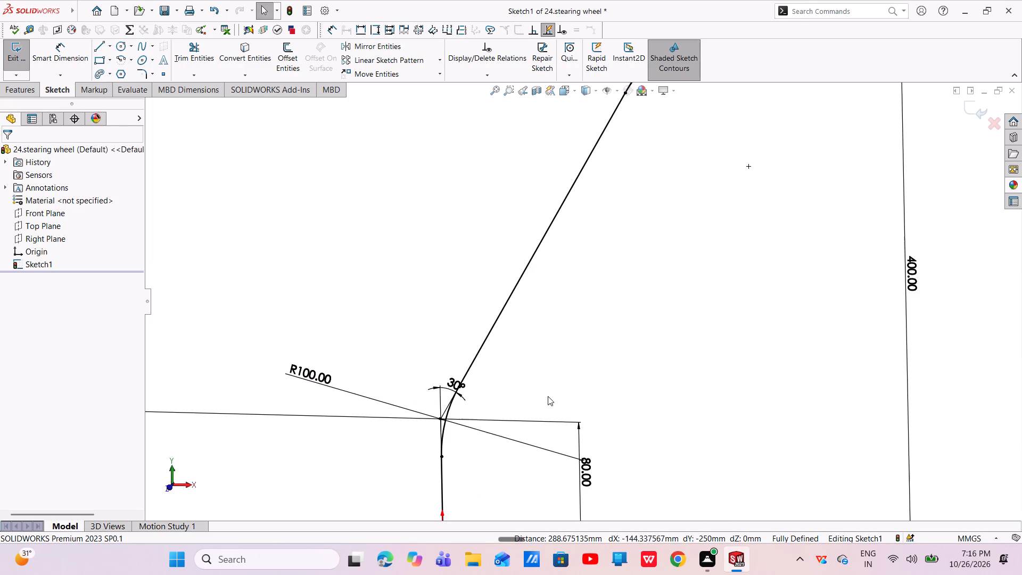
pyautogui.scroll(5, 548, 396)
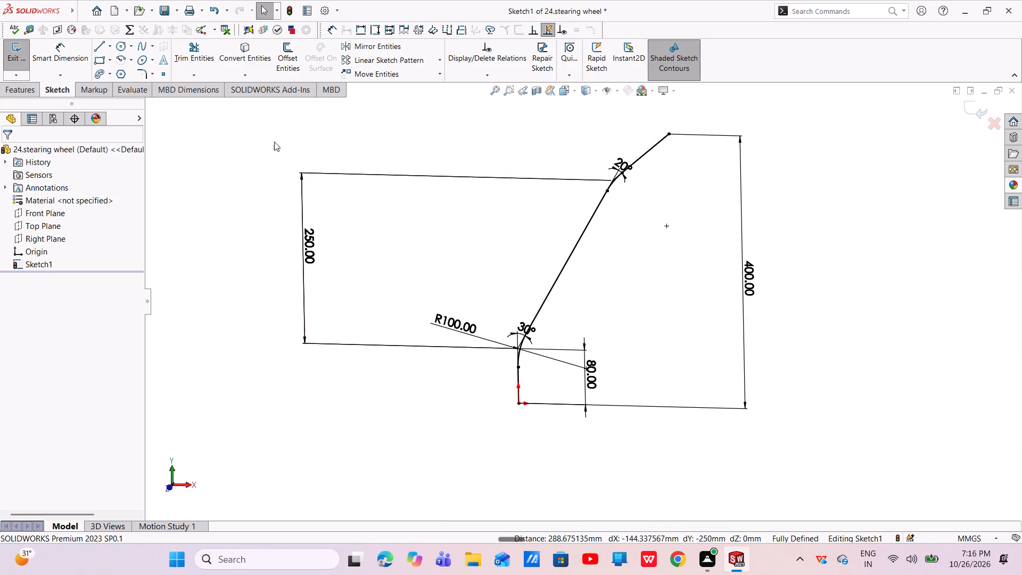
# Extrude the open profile as a mid-plane thin feature, 220 mm deep with an 85 mm one-direction thickness.
pyautogui.click(25, 85)
pyautogui.click(36, 52)
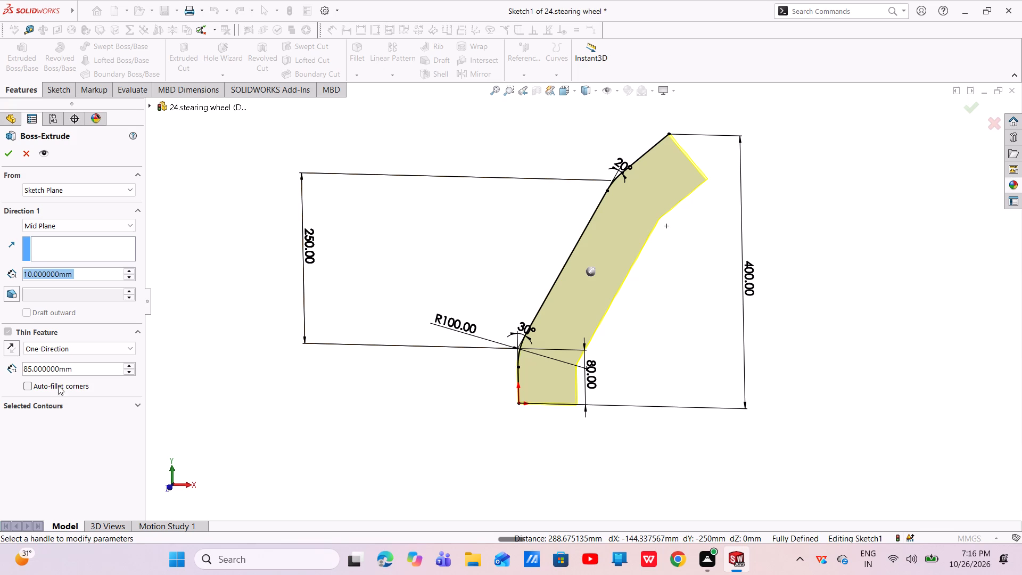
pyautogui.press('BackSpace')
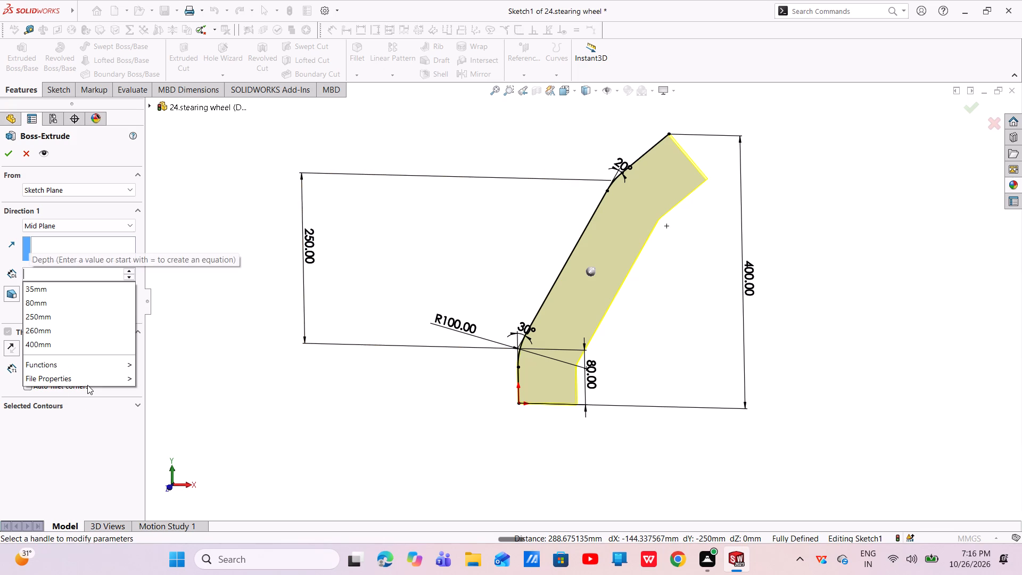
pyautogui.write('220')
pyautogui.press('Return')
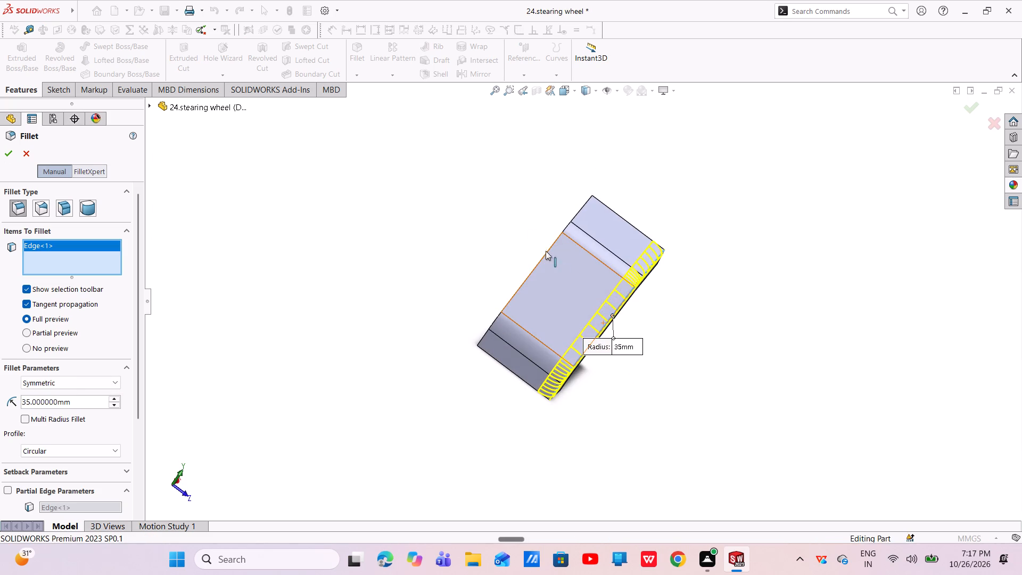
# Add the opposite long outer edge of the arm to the 35 mm fillet and complete it.
pyautogui.scroll(-7, 545, 248)
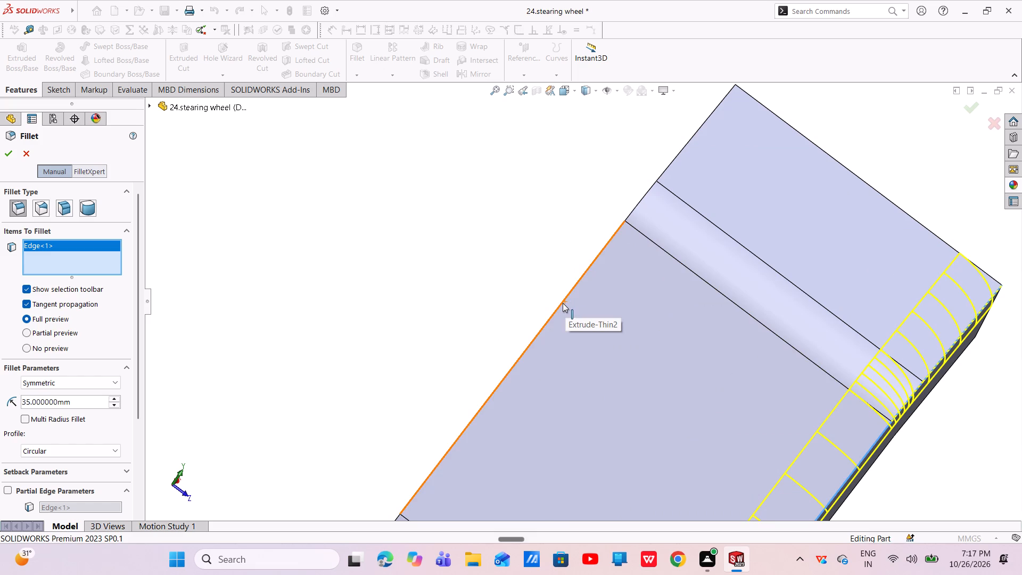
pyautogui.click(563, 303)
pyautogui.click(4, 157)
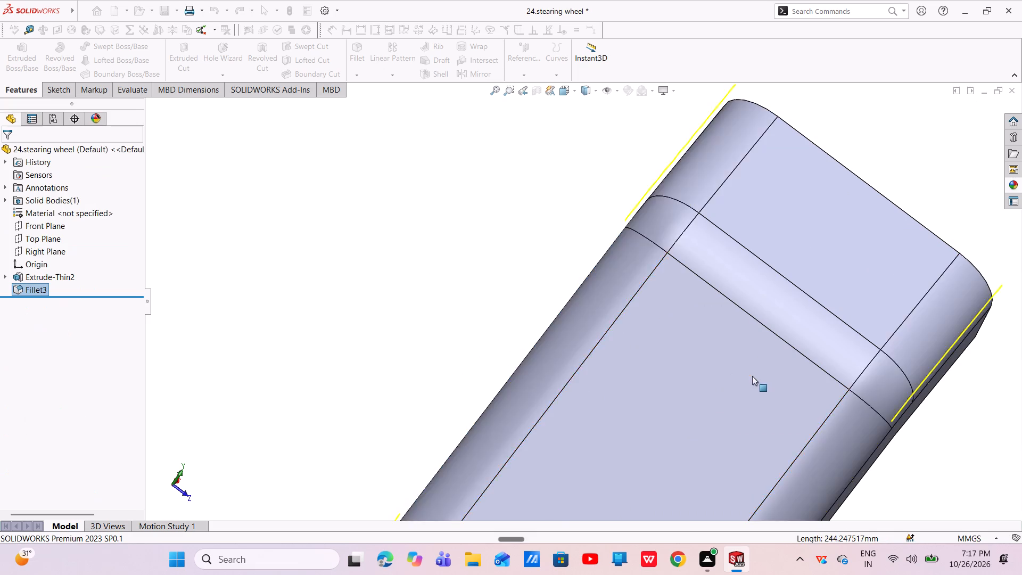
# Fillet the two long inner edges of the bent arm with a 15 mm radius.
pyautogui.scroll(6, 765, 375)
pyautogui.moveTo(746, 370); pyautogui.dragTo(657, 343, button='middle')
pyautogui.scroll(-5, 647, 350)
pyautogui.scroll(5, 645, 350)
pyautogui.scroll(-3, 596, 386)
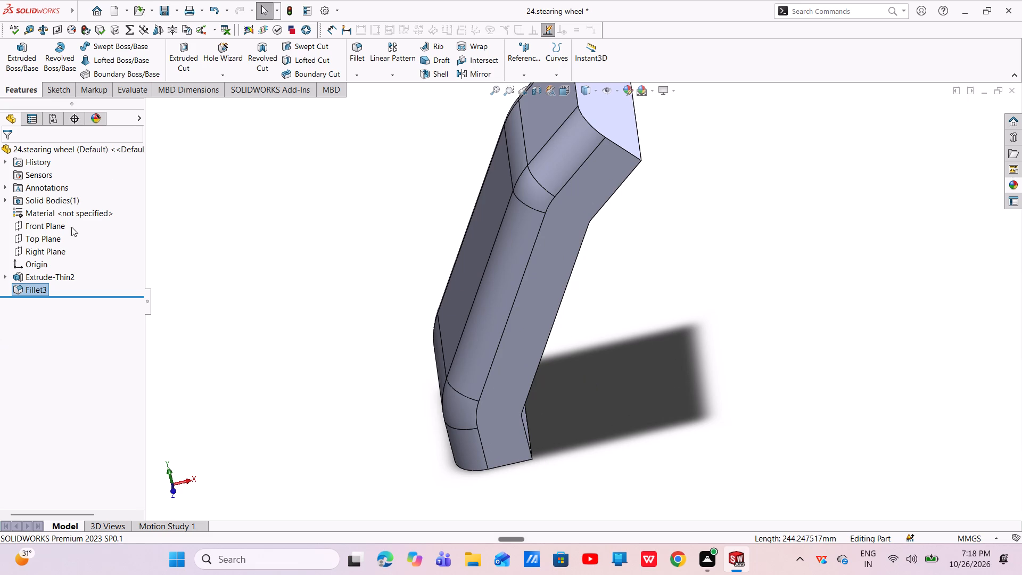
pyautogui.click(356, 56)
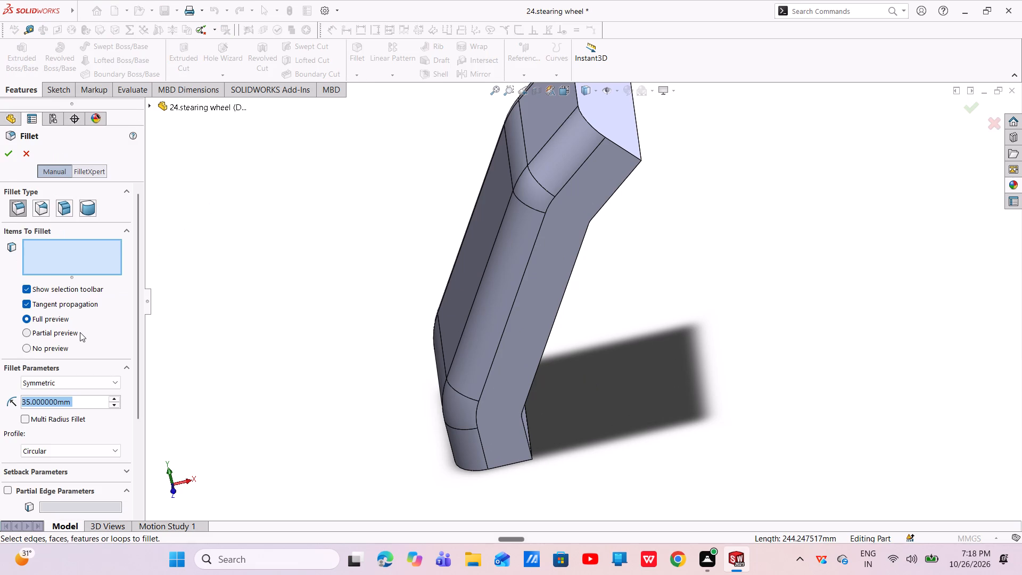
pyautogui.press('BackSpace')
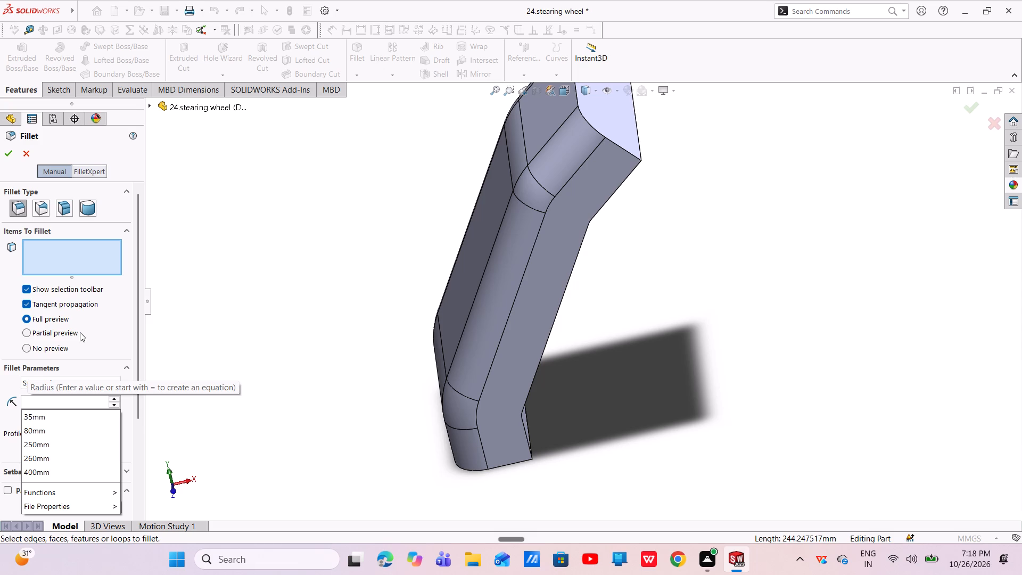
pyautogui.write('15')
pyautogui.press('Return')
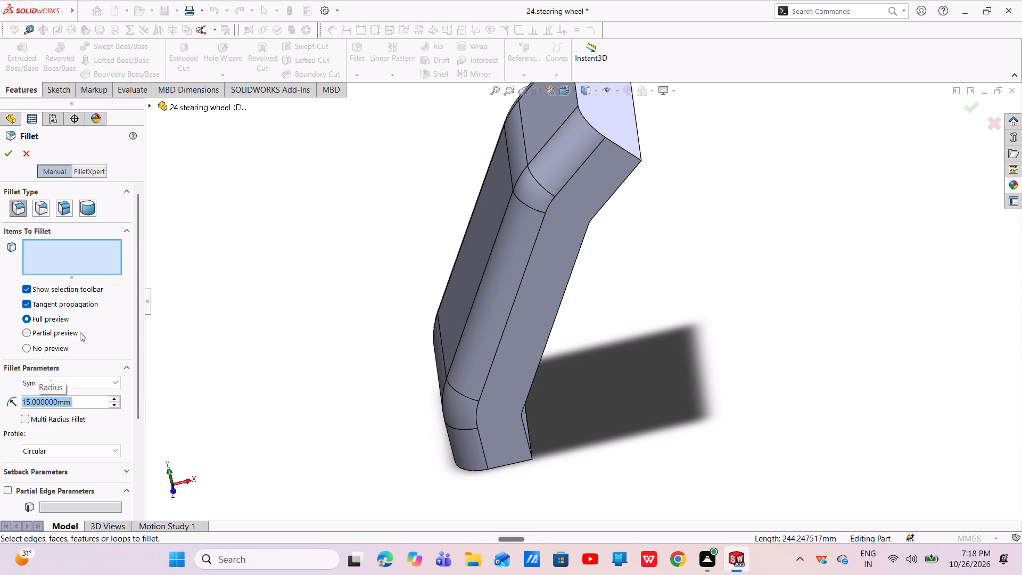
pyautogui.click(561, 307)
pyautogui.scroll(2, 564, 309)
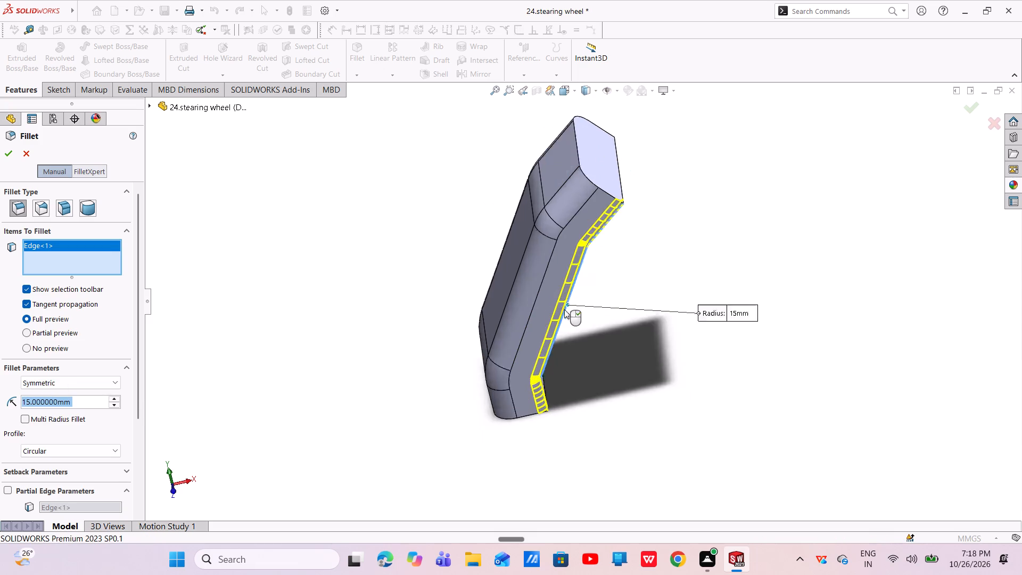
pyautogui.scroll(1, 564, 309)
pyautogui.moveTo(562, 309); pyautogui.dragTo(476, 297, button='middle')
pyautogui.scroll(-5, 617, 258)
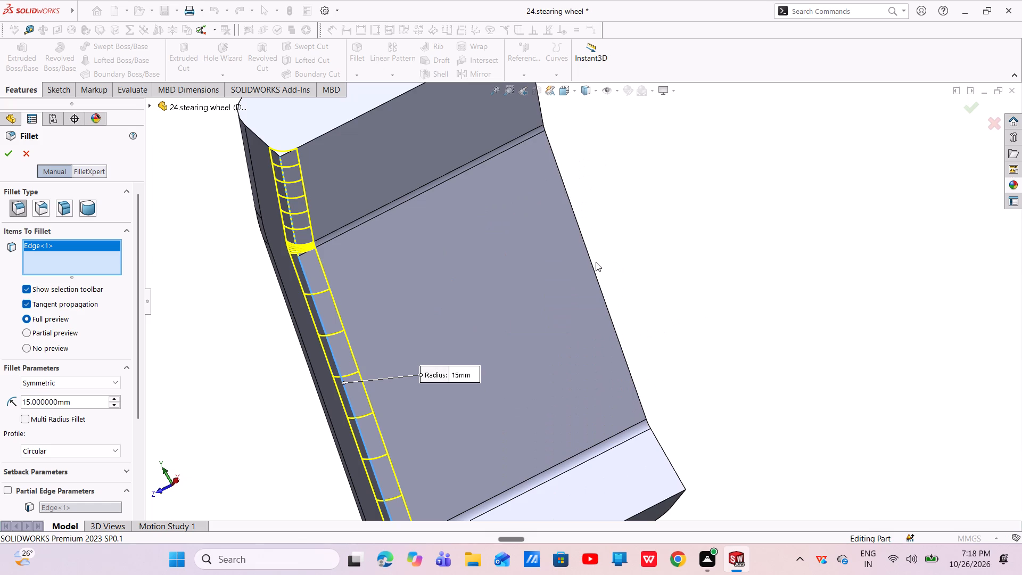
pyautogui.click(593, 267)
pyautogui.scroll(5, 577, 286)
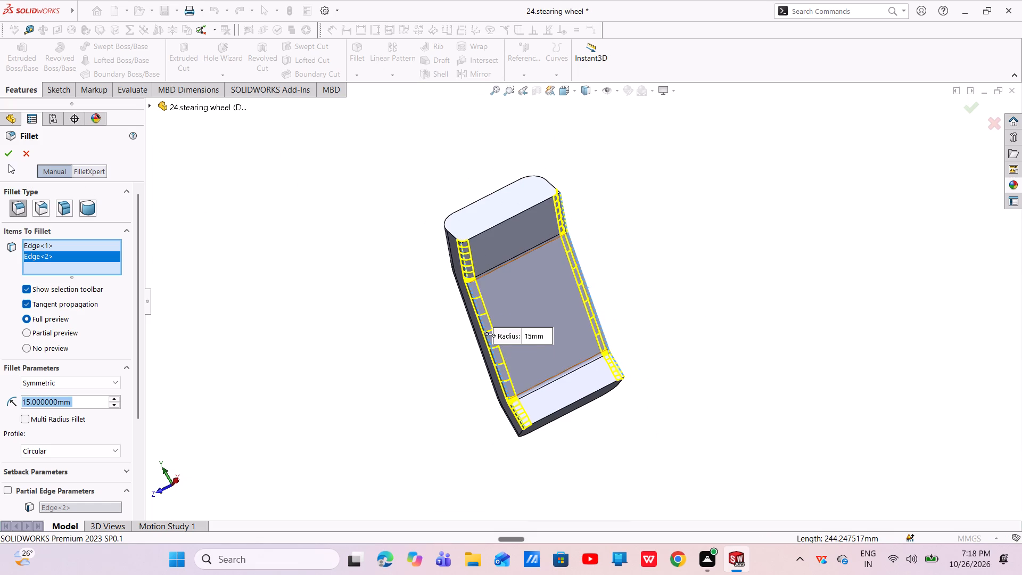
pyautogui.click(8, 155)
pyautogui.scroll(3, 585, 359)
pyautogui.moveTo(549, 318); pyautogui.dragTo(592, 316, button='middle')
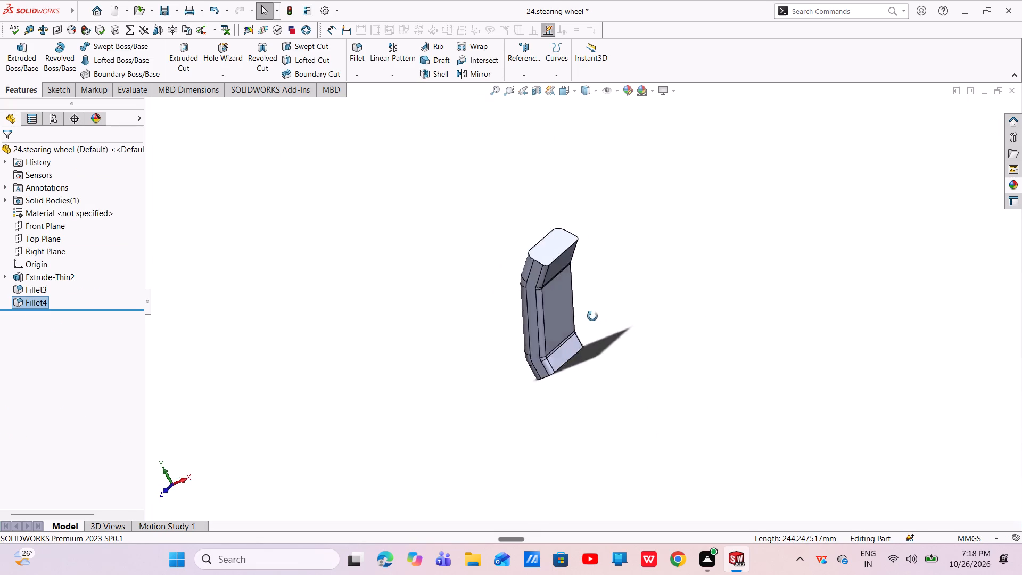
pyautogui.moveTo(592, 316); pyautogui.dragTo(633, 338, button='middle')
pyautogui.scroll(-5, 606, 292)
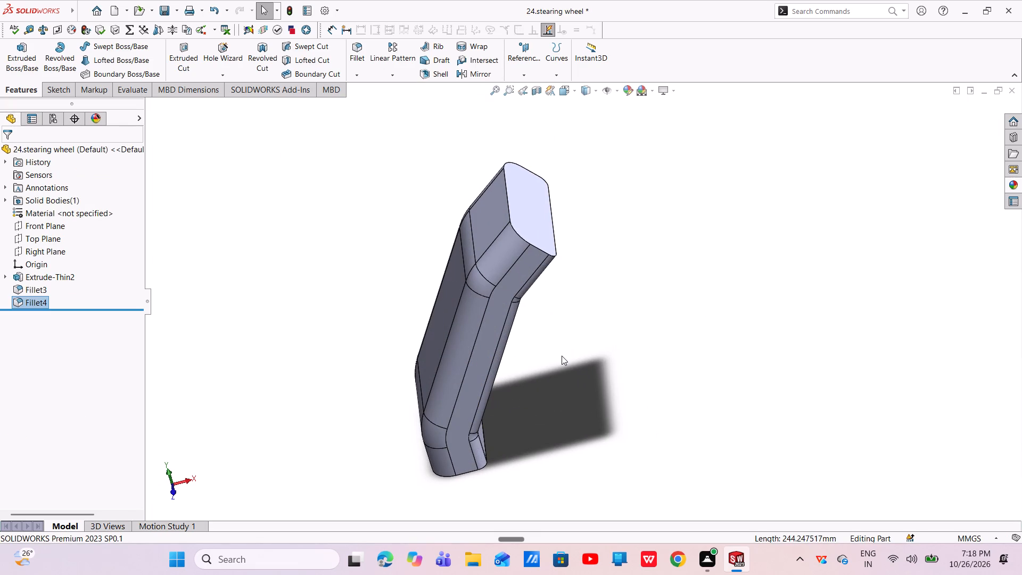
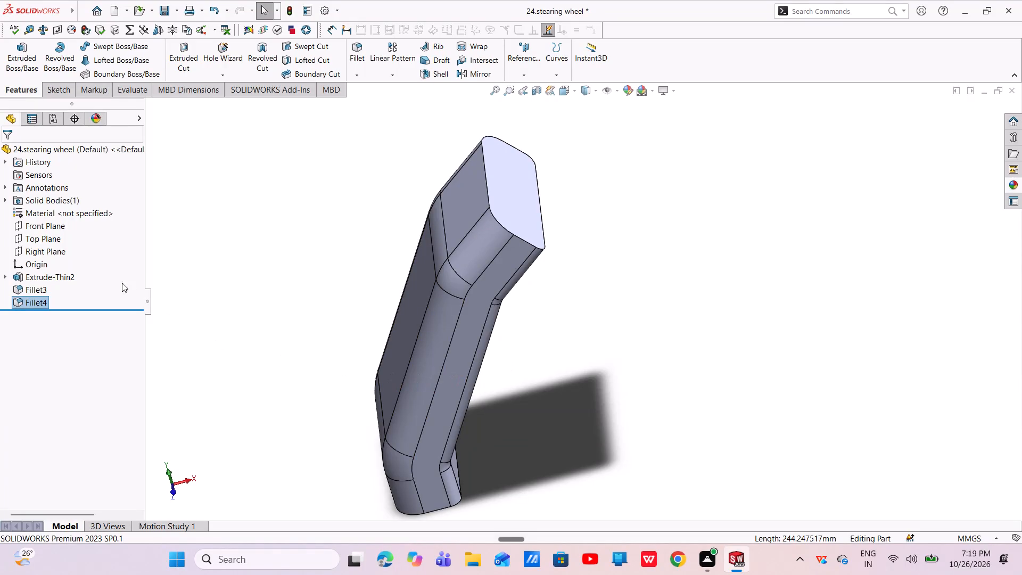
# Start a sketch on the Front Plane and convert the arm's inner edge chain, three straight edges and two bend arcs, into sketch entities.
pyautogui.click(64, 228)
pyautogui.click(73, 212)
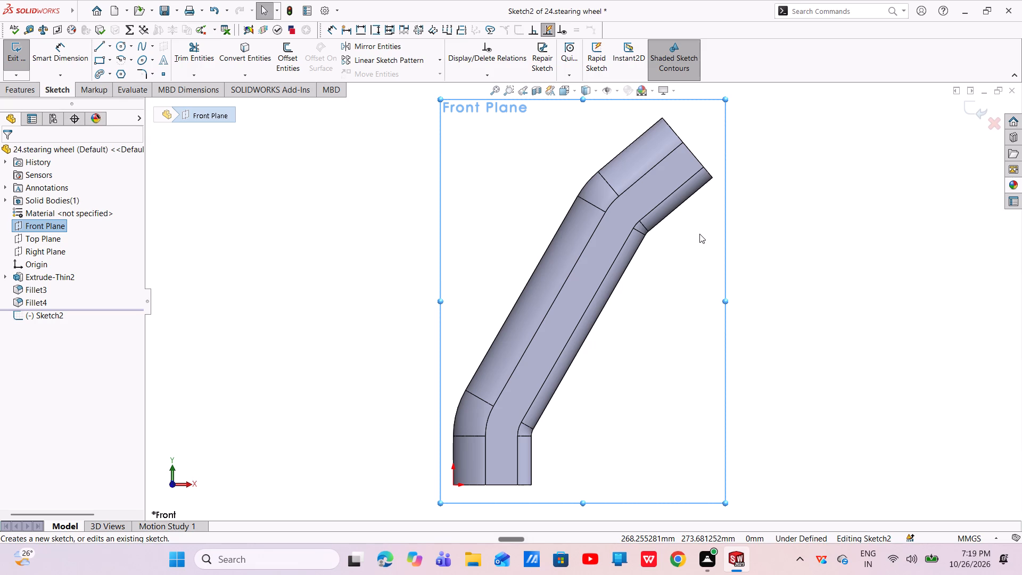
pyautogui.click(672, 213)
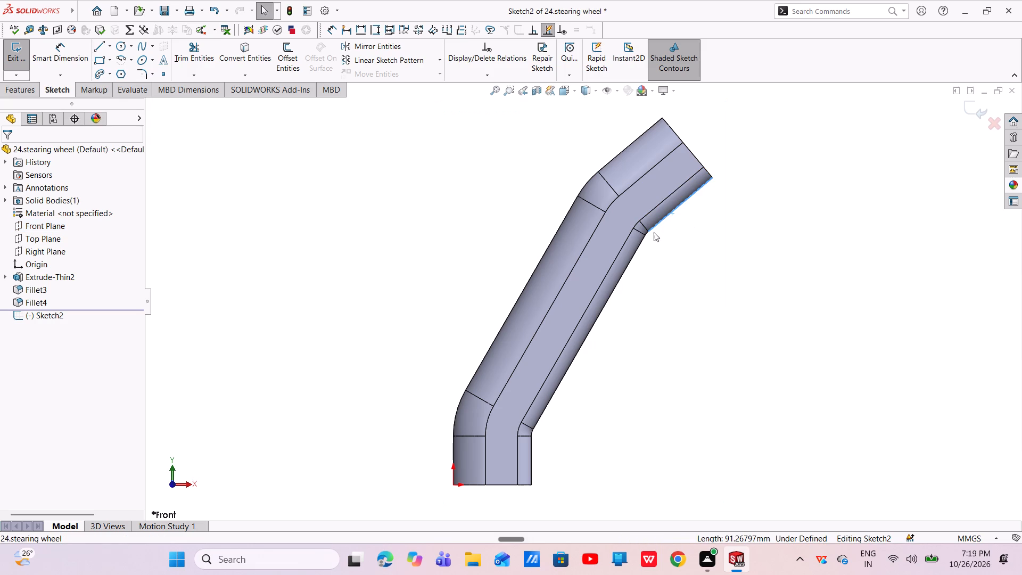
pyautogui.keyDown('ctrl'); pyautogui.scroll(-5, 648, 235); pyautogui.keyUp('ctrl')
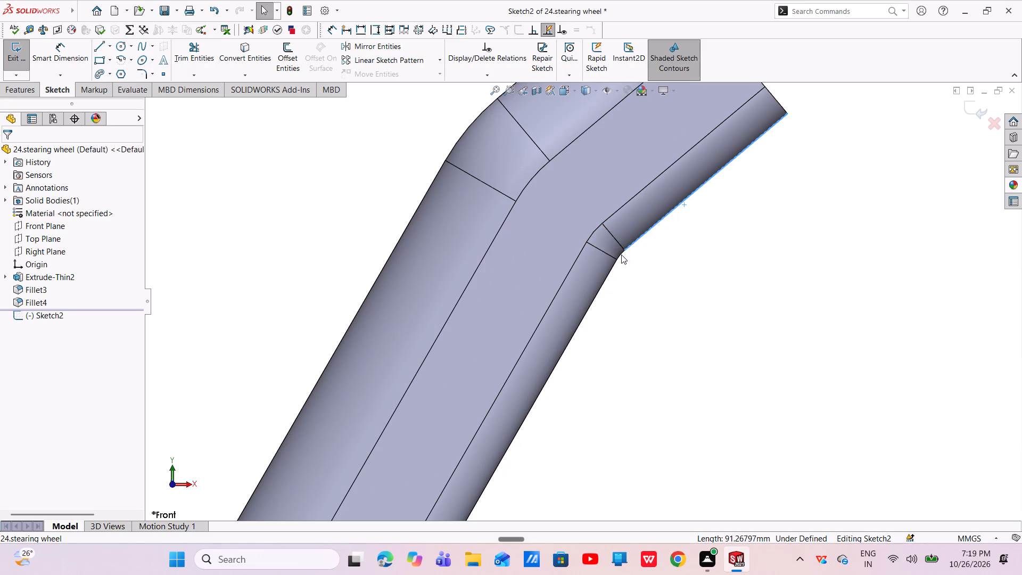
pyautogui.keyDown('ctrl'); pyautogui.scroll(-4, 621, 254); pyautogui.keyUp('ctrl')
pyautogui.keyDown('ctrl'); pyautogui.click(612, 265); pyautogui.keyUp('ctrl')
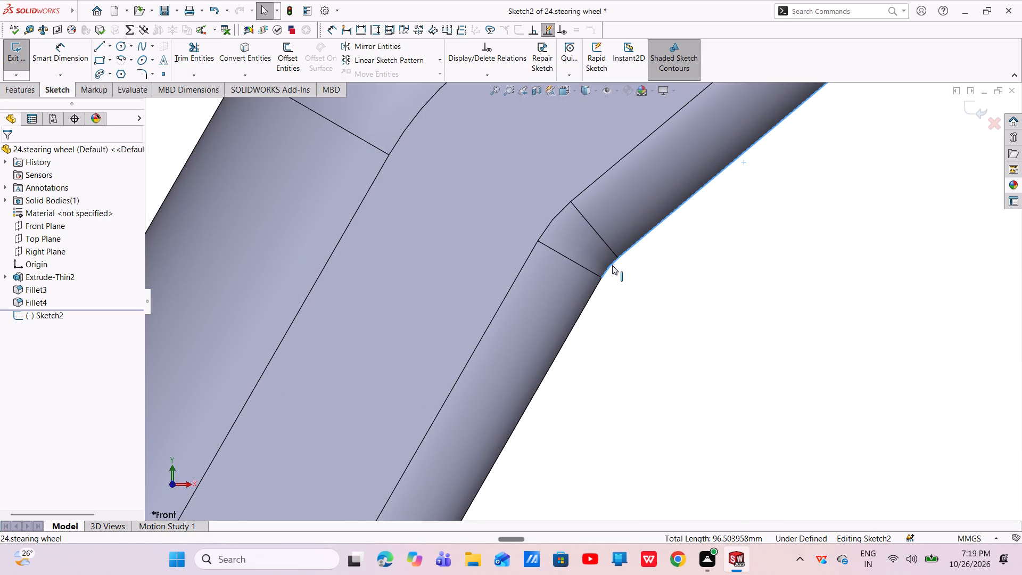
pyautogui.keyDown('ctrl'); pyautogui.scroll(5, 614, 267); pyautogui.keyUp('ctrl')
pyautogui.keyDown('ctrl'); pyautogui.scroll(3, 619, 326); pyautogui.keyUp('ctrl')
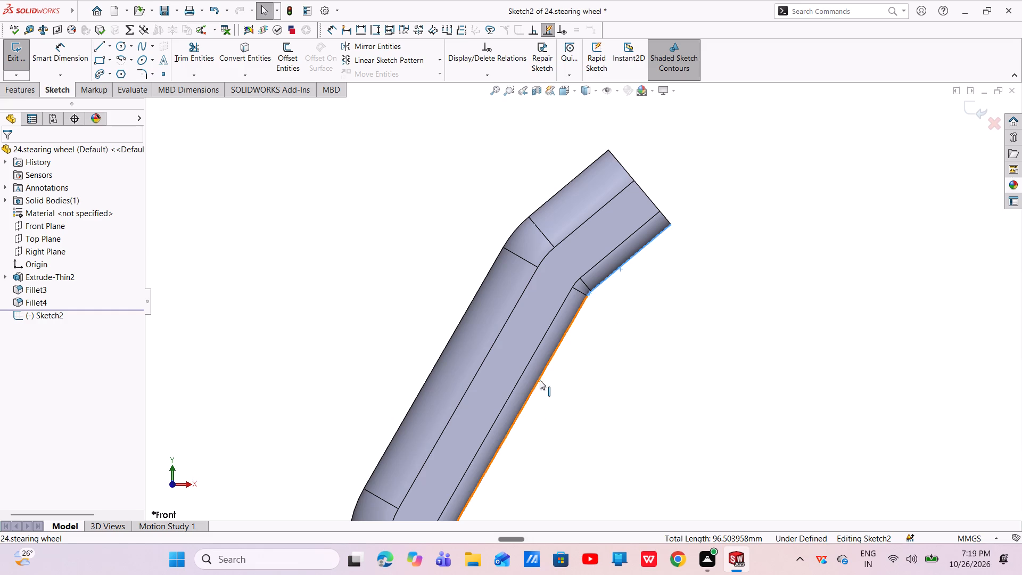
pyautogui.keyDown('ctrl'); pyautogui.click(540, 379); pyautogui.keyUp('ctrl')
pyautogui.keyDown('ctrl'); pyautogui.scroll(6, 540, 379); pyautogui.keyUp('ctrl')
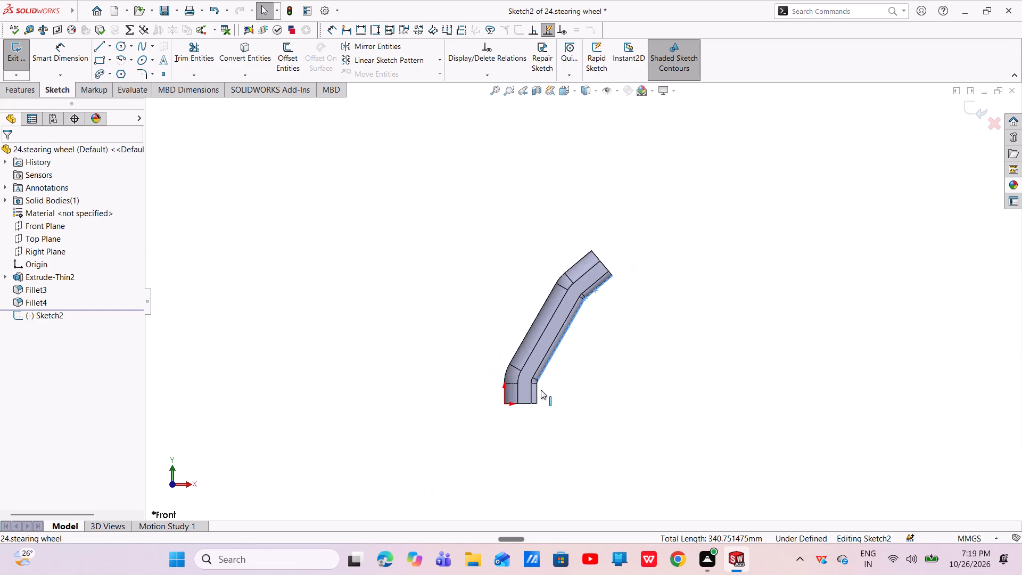
pyautogui.keyDown('ctrl'); pyautogui.scroll(-7, 541, 390); pyautogui.keyUp('ctrl')
pyautogui.keyDown('ctrl'); pyautogui.scroll(-7, 559, 309); pyautogui.keyUp('ctrl')
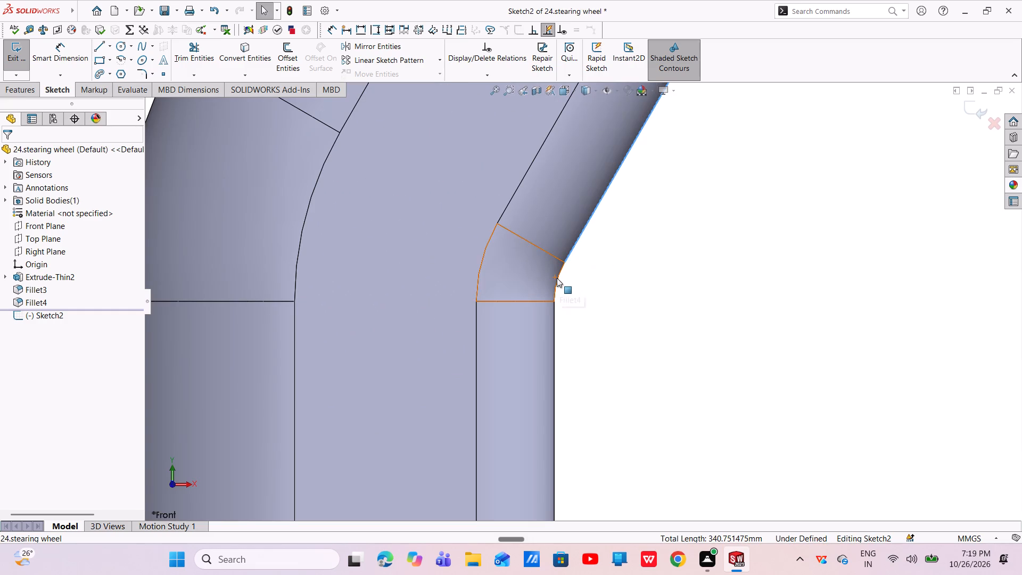
pyautogui.keyDown('ctrl'); pyautogui.click(558, 280); pyautogui.keyUp('ctrl')
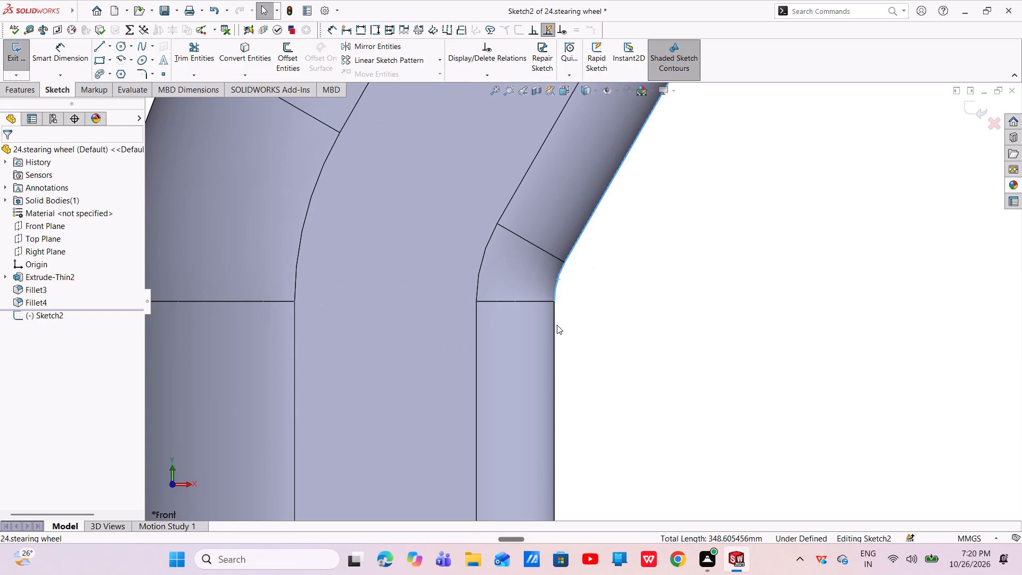
pyautogui.keyDown('ctrl'); pyautogui.click(556, 332); pyautogui.keyUp('ctrl')
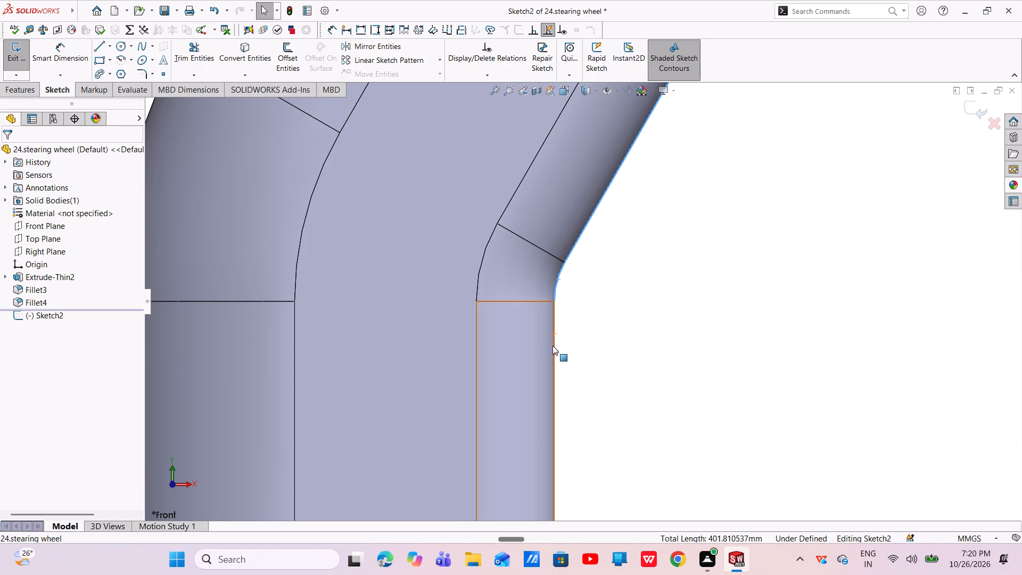
pyautogui.keyDown('ctrl'); pyautogui.click(556, 350); pyautogui.keyUp('ctrl')
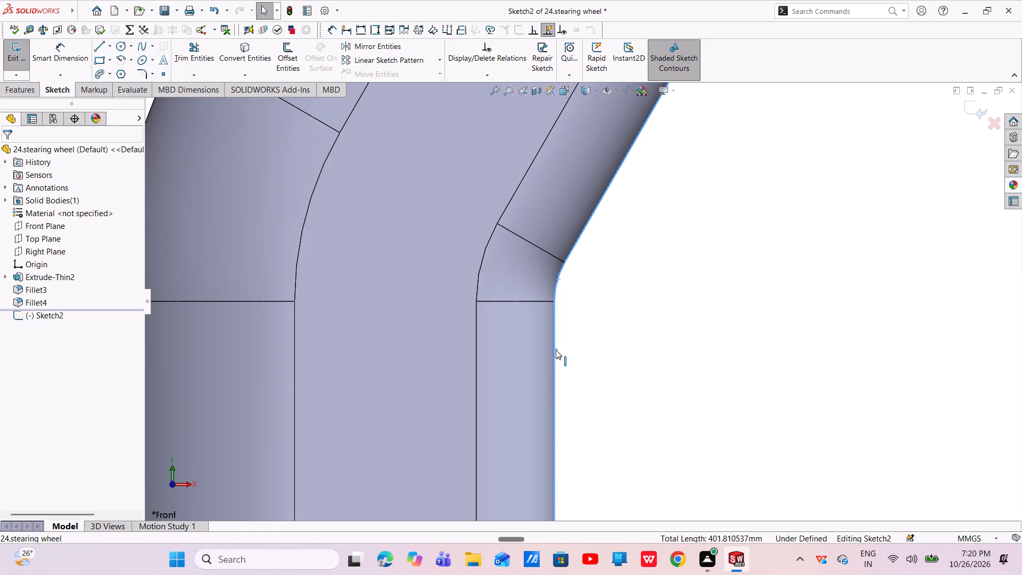
pyautogui.click(254, 53)
pyautogui.scroll(5, 649, 252)
pyautogui.scroll(3, 675, 214)
pyautogui.scroll(3, 686, 171)
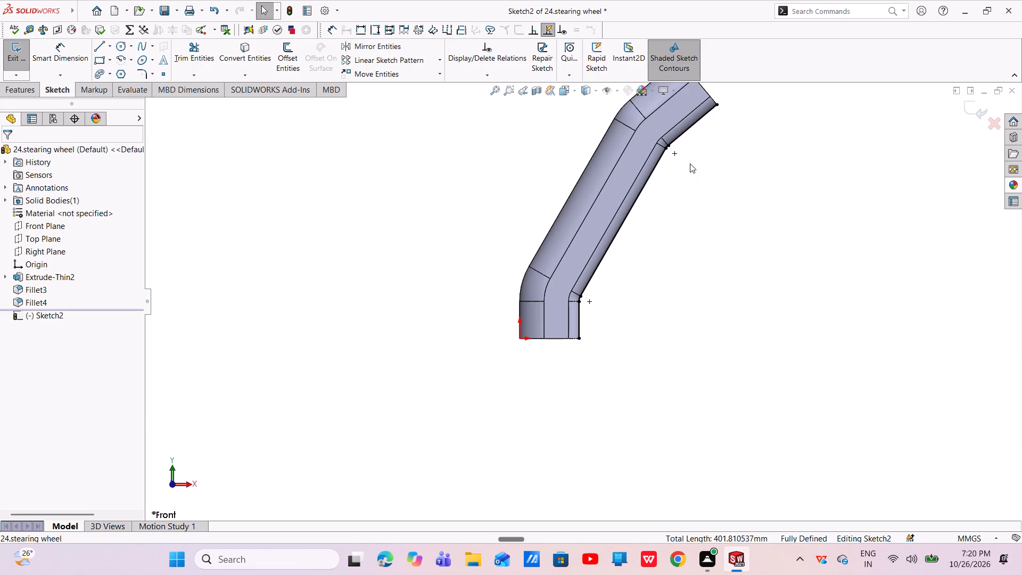
pyautogui.scroll(-2, 720, 96)
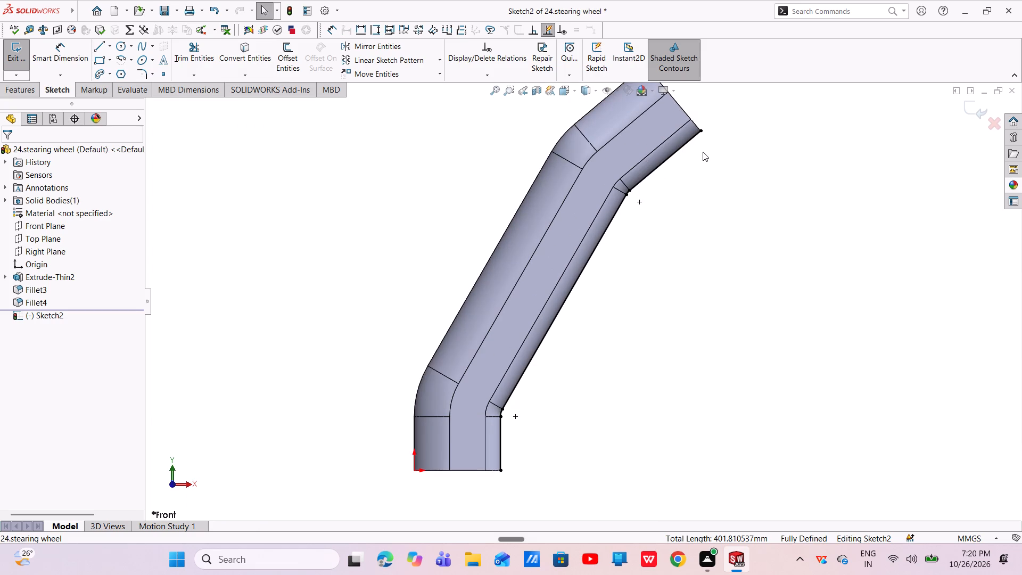
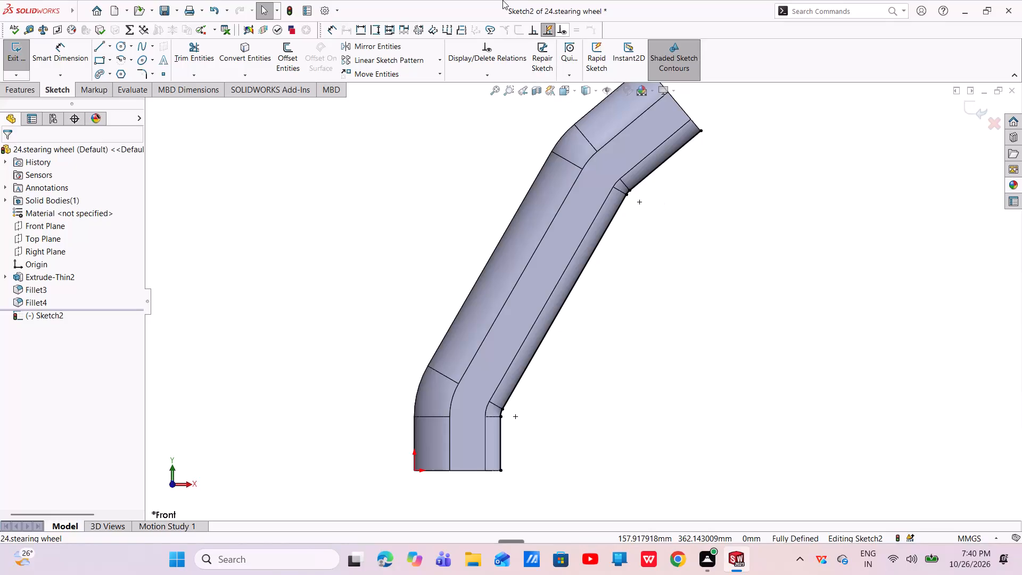
# Close the profile with a horizontal bottom line about 49 mm long, a long slanted outer line and an 84 mm top line.
pyautogui.click(103, 44)
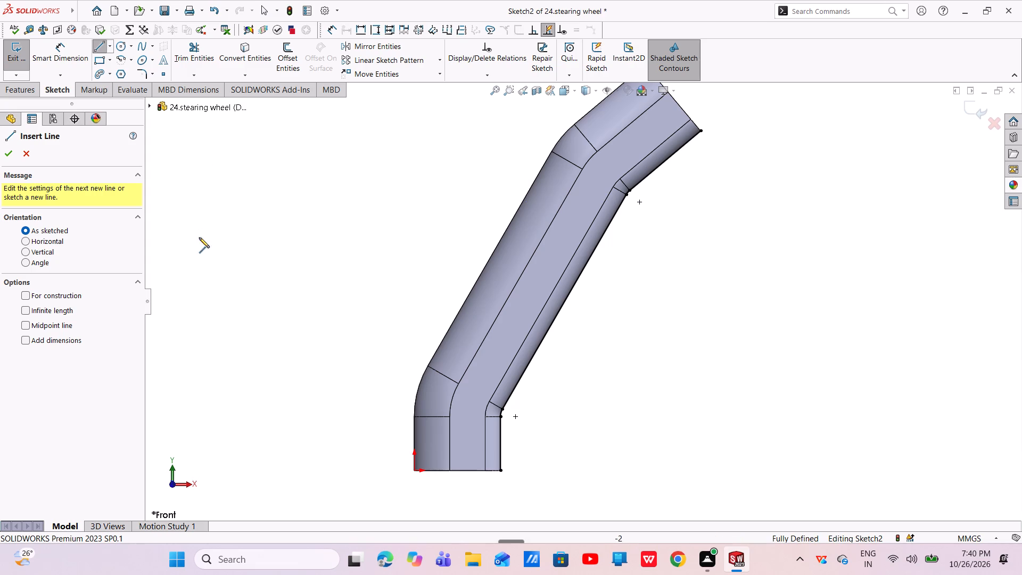
pyautogui.click(501, 471)
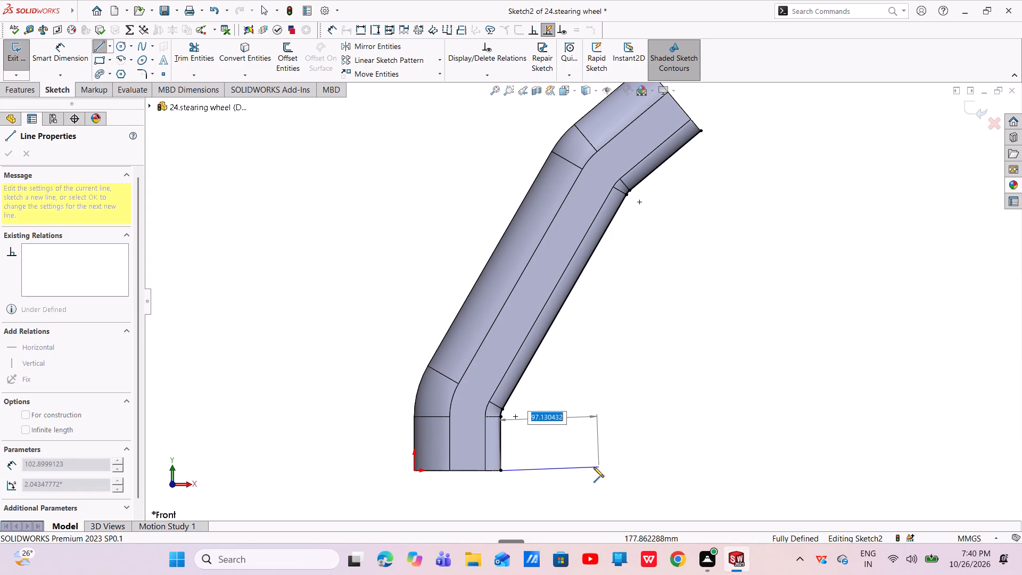
pyautogui.click(550, 469)
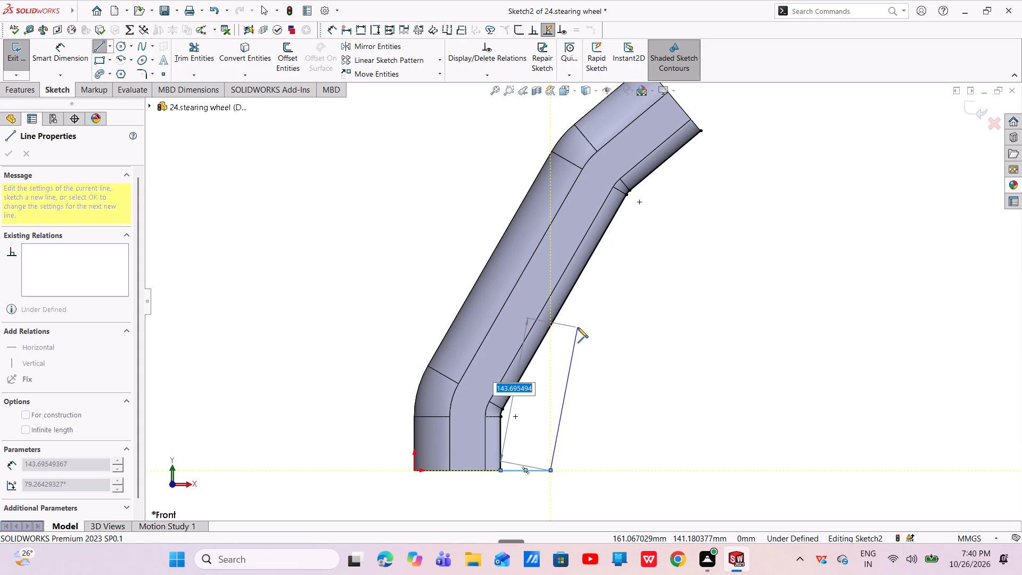
pyautogui.click(780, 161)
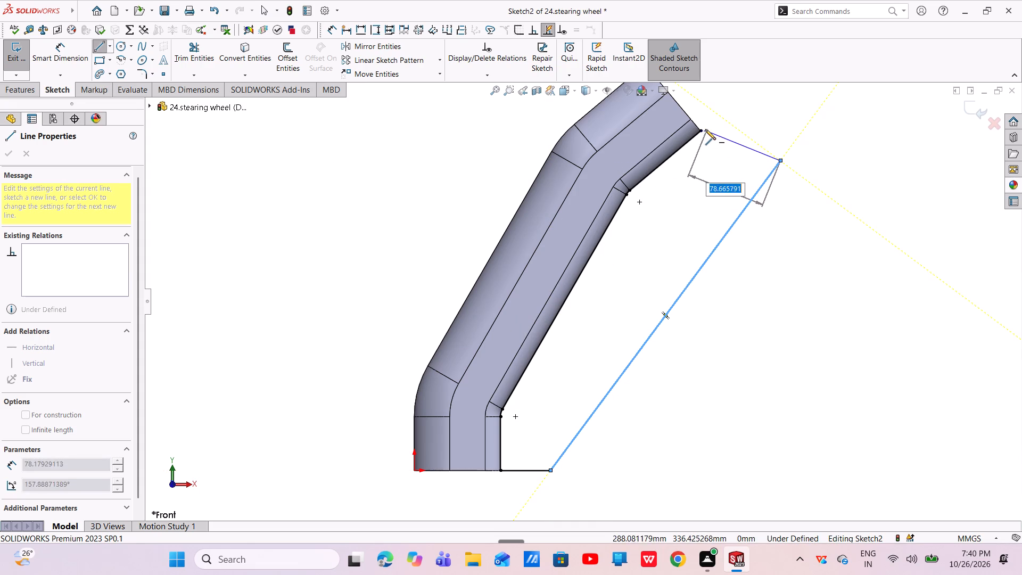
pyautogui.click(699, 131)
pyautogui.rightClick(699, 131)
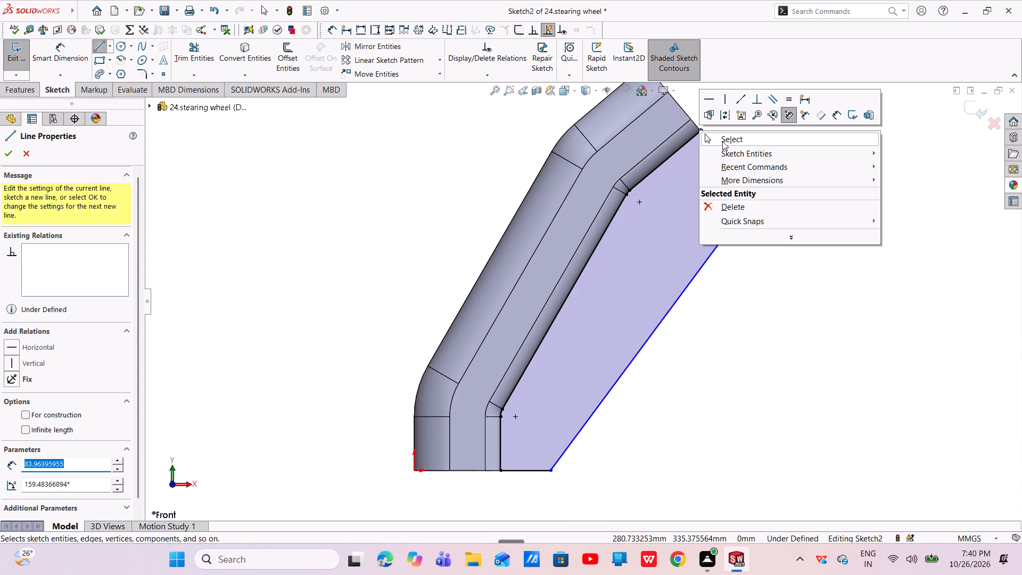
pyautogui.click(722, 141)
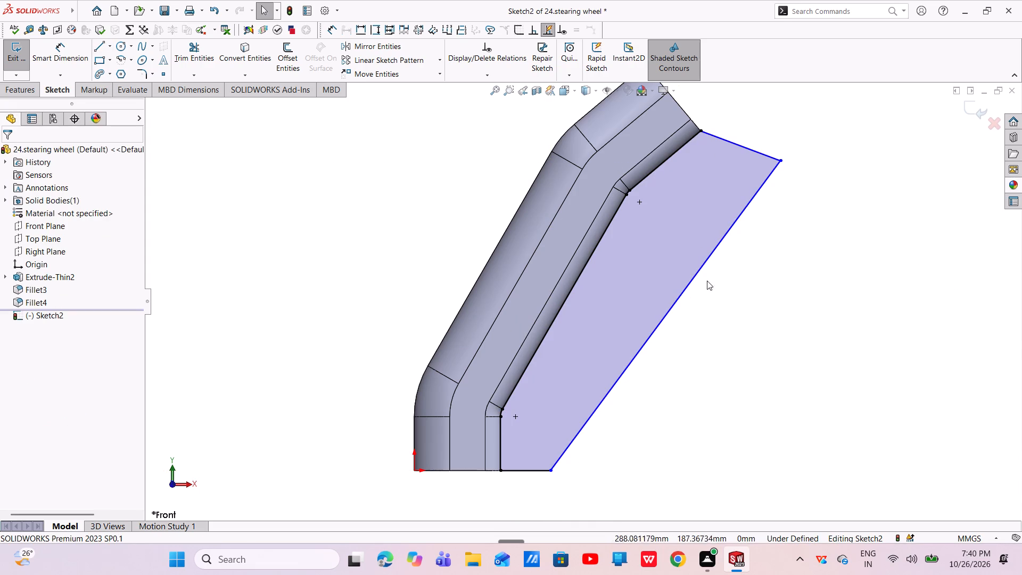
# Move the profile's outer upper corner up and outward to about X 370, Y 328 mm.
pyautogui.moveTo(780, 162); pyautogui.dragTo(789, 138)
pyautogui.doubleClick(790, 136)
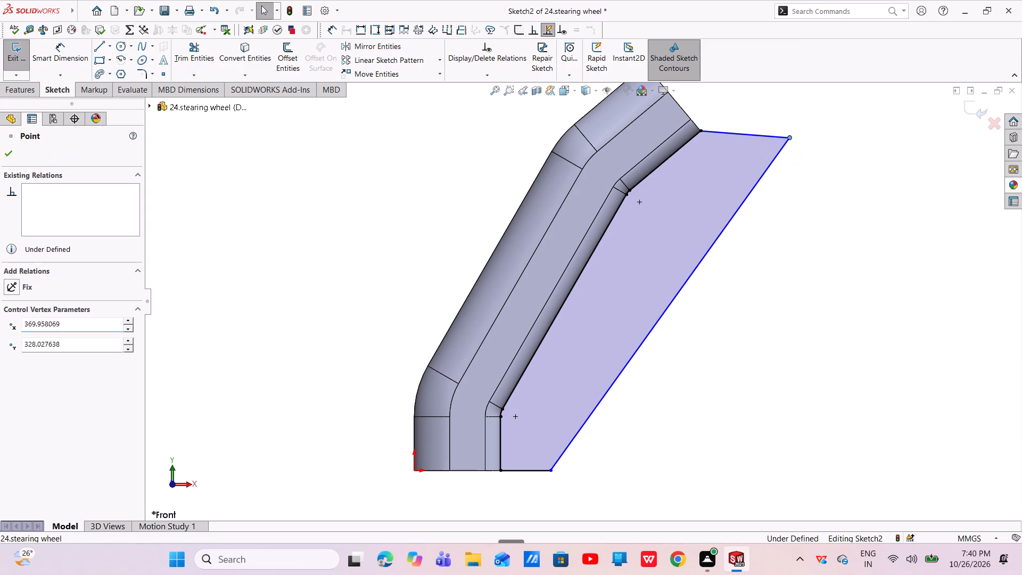
pyautogui.click(828, 188)
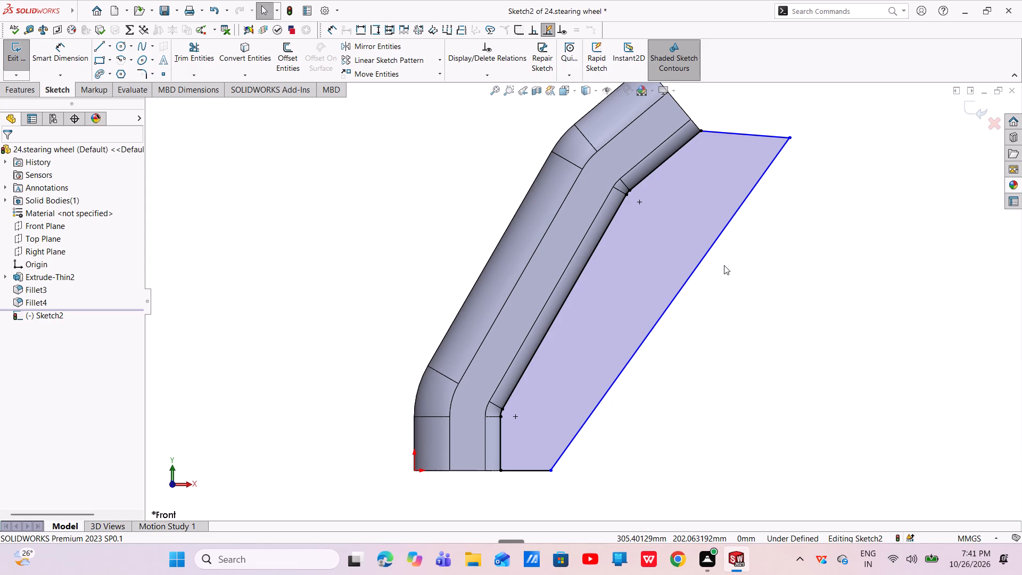
# Dimension the profile's bottom line to 50 mm.
pyautogui.click(64, 40)
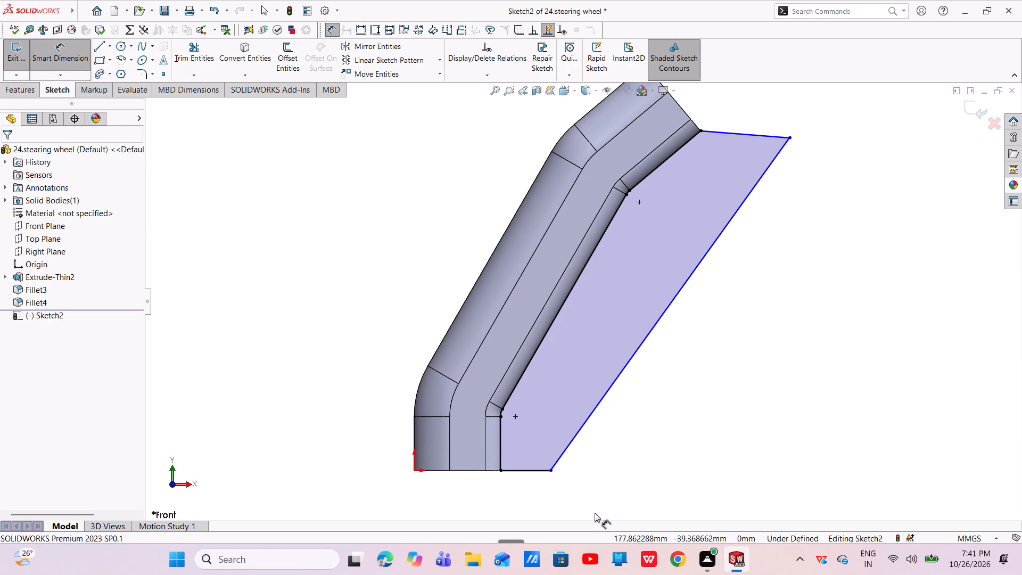
pyautogui.click(530, 469)
pyautogui.click(528, 500)
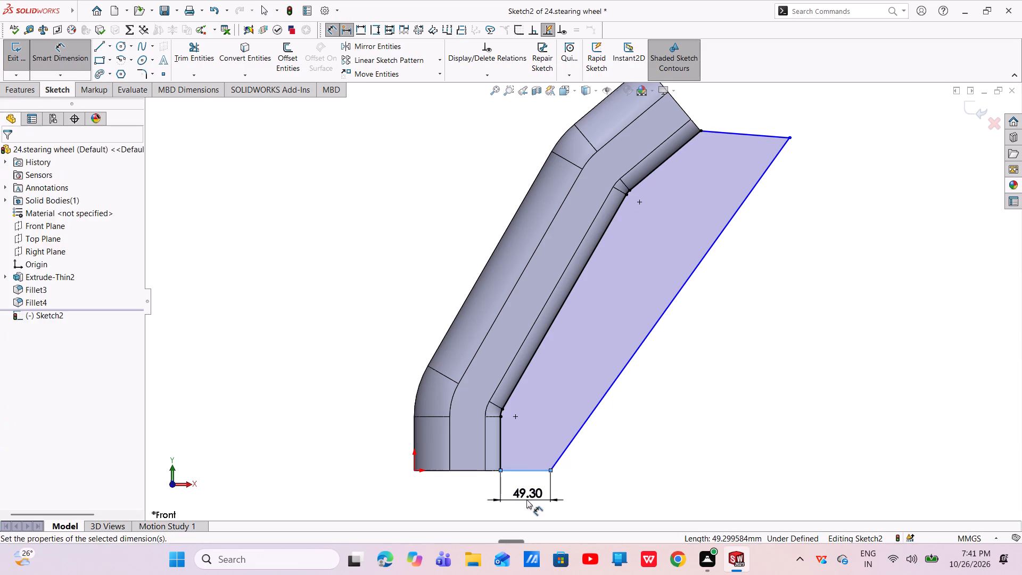
pyautogui.press('BackSpace')
pyautogui.write('50')
pyautogui.press('Return')
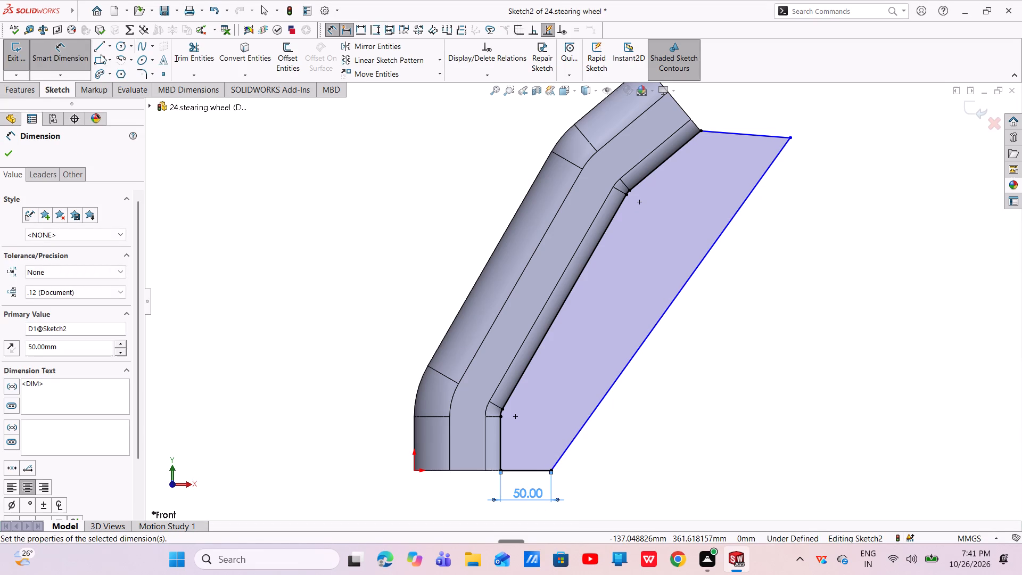
pyautogui.click(10, 156)
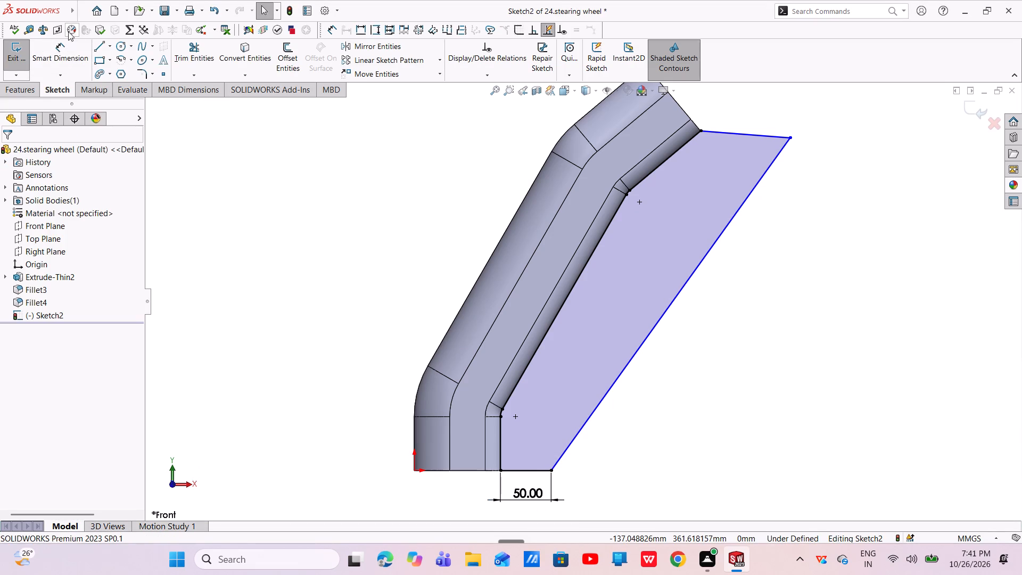
# Dimension the horizontal span of the profile's top line to 50 mm.
pyautogui.click(63, 53)
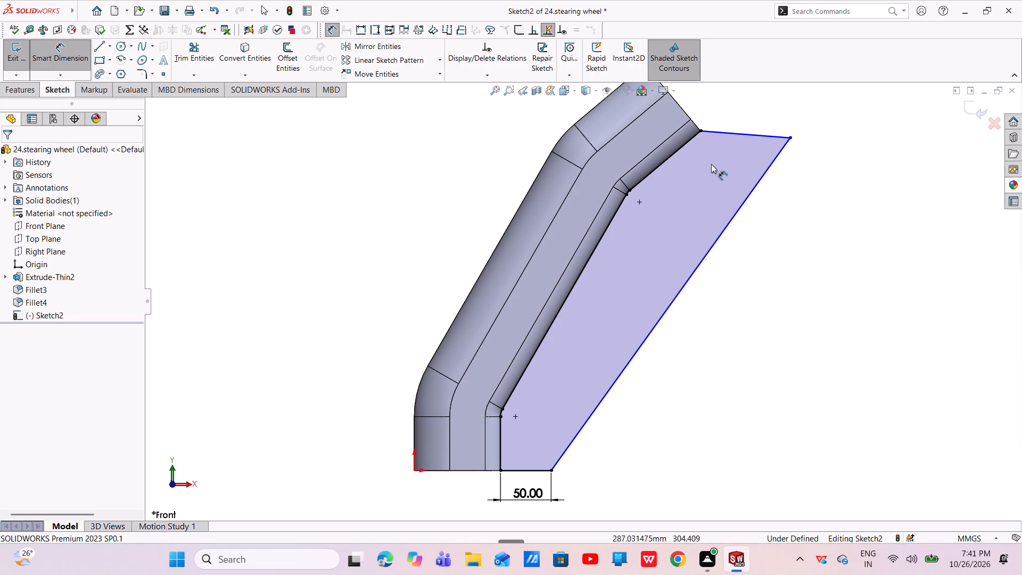
pyautogui.click(730, 134)
pyautogui.click(731, 106)
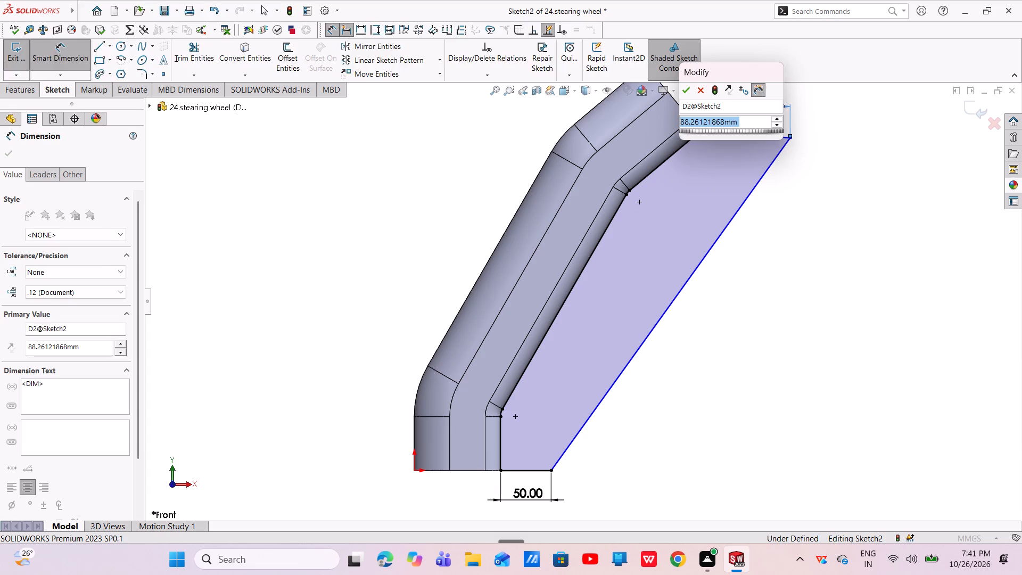
pyautogui.press('BackSpace')
pyautogui.write('50')
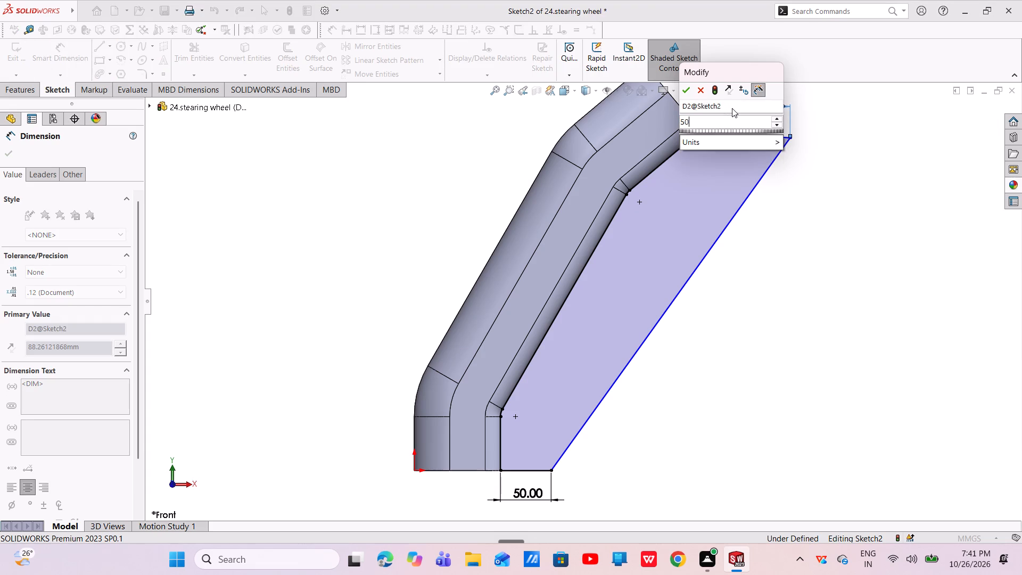
pyautogui.press('Return')
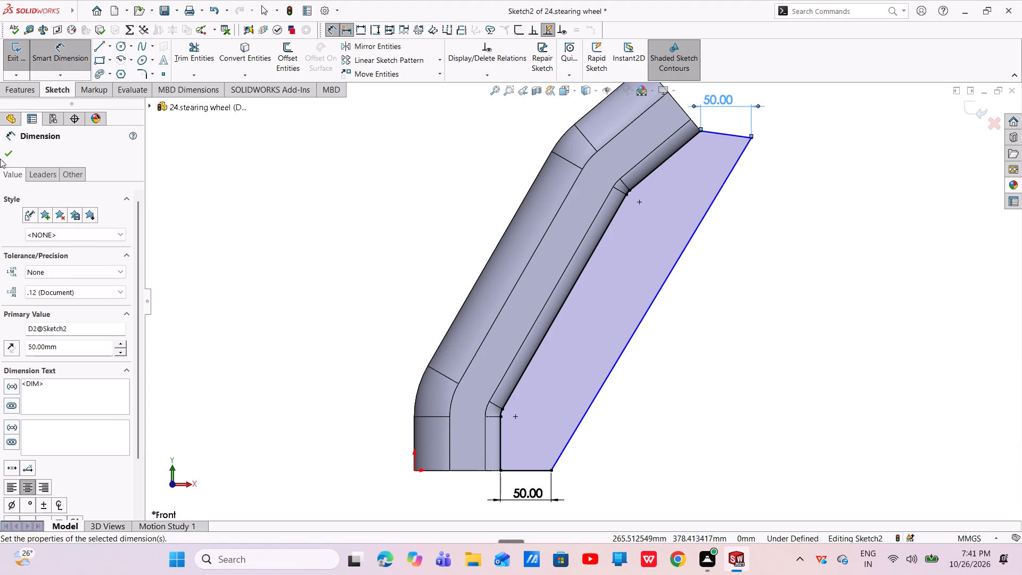
pyautogui.click(12, 153)
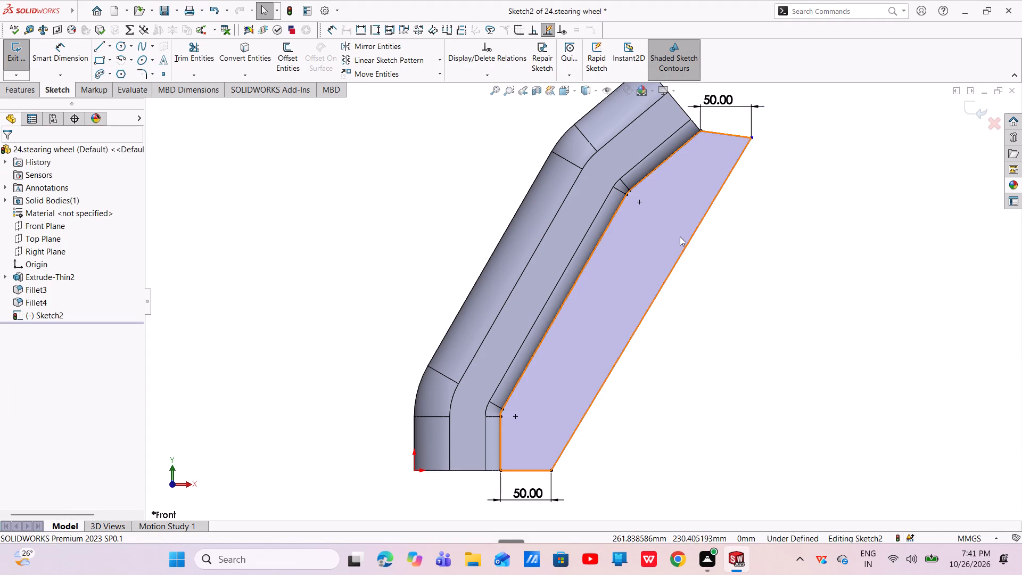
# Raise the profile's outer upper corner to about Y 336 mm, nearly level with the arm's upper inner corner.
pyautogui.scroll(1, 660, 273)
pyautogui.scroll(-1, 697, 253)
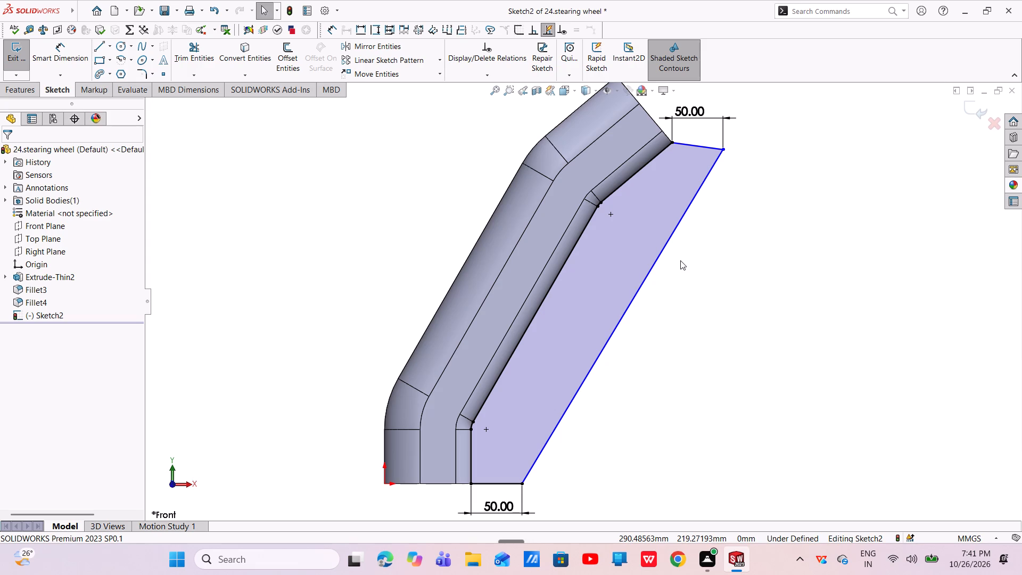
pyautogui.scroll(-8, 752, 124)
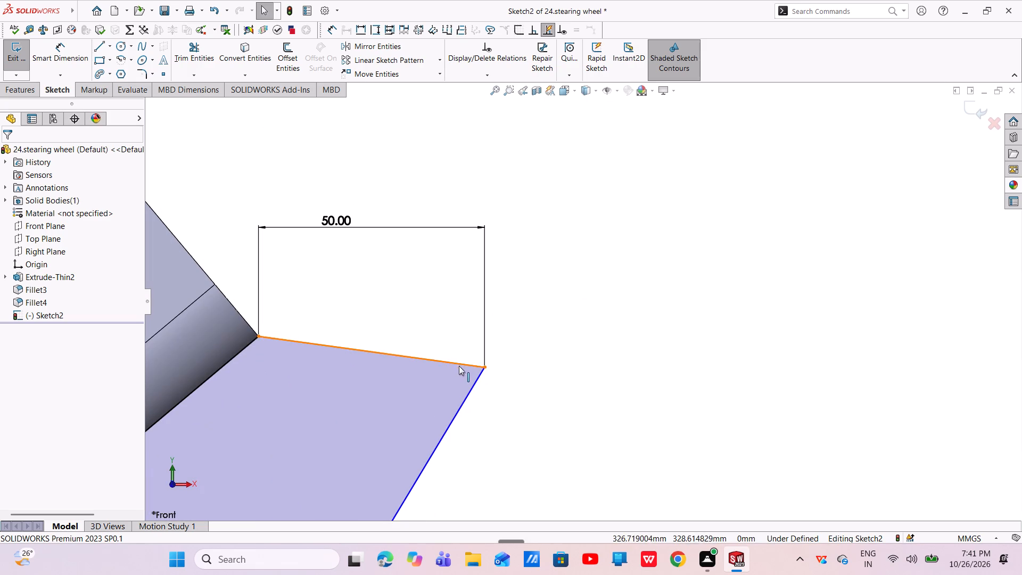
pyautogui.moveTo(484, 366); pyautogui.dragTo(491, 347)
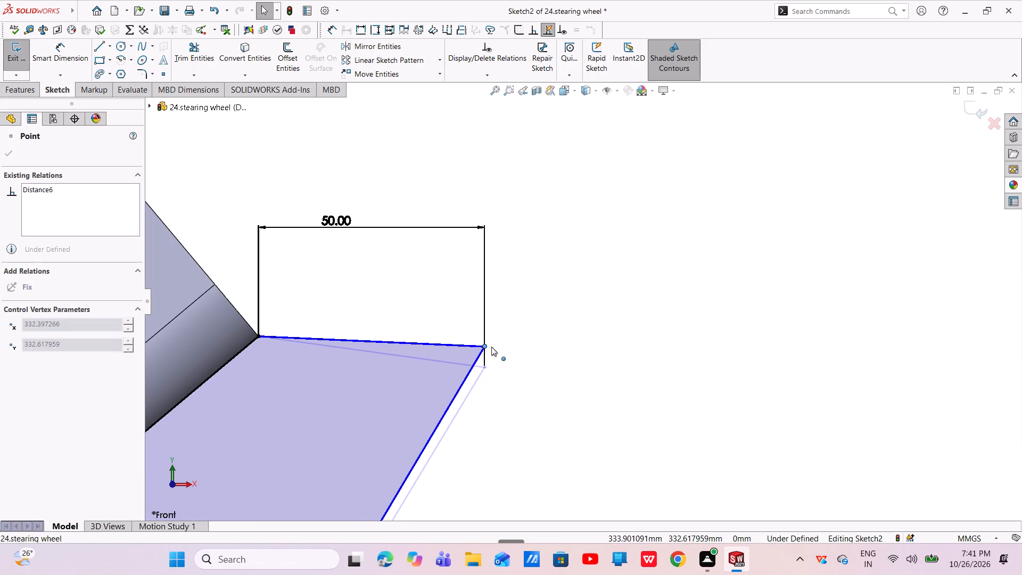
pyautogui.moveTo(491, 347); pyautogui.dragTo(494, 331)
pyautogui.scroll(4, 410, 324)
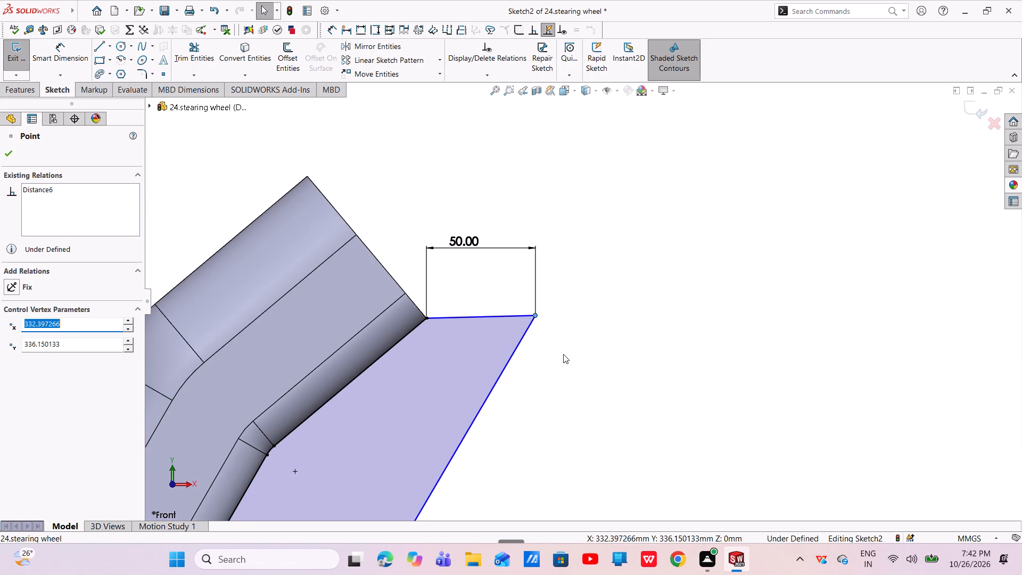
pyautogui.scroll(-7, 477, 312)
pyautogui.click(10, 158)
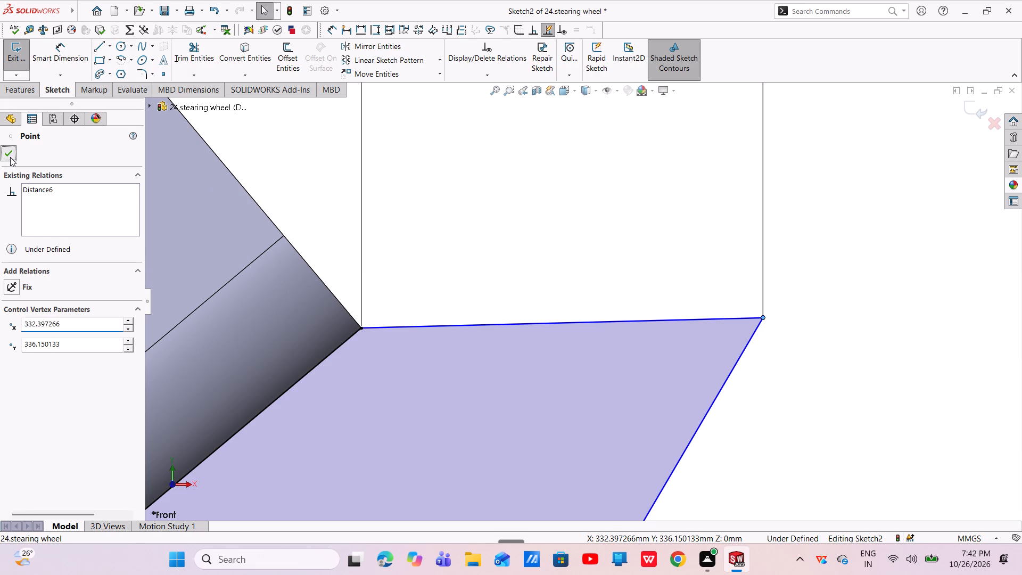
# Delete the profile's nearly horizontal top line.
pyautogui.scroll(-5, 415, 334)
pyautogui.click(457, 310)
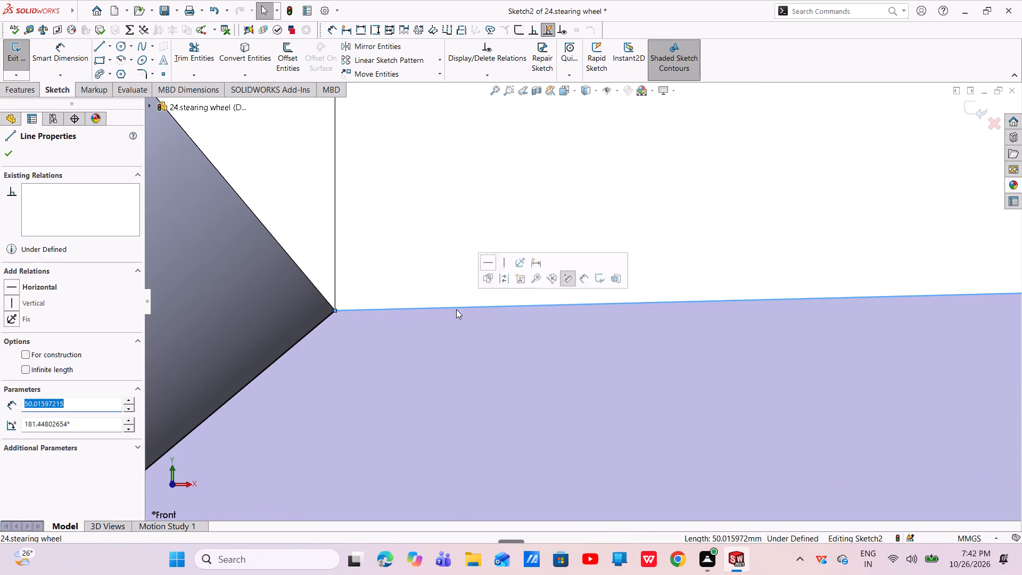
pyautogui.rightClick(456, 309)
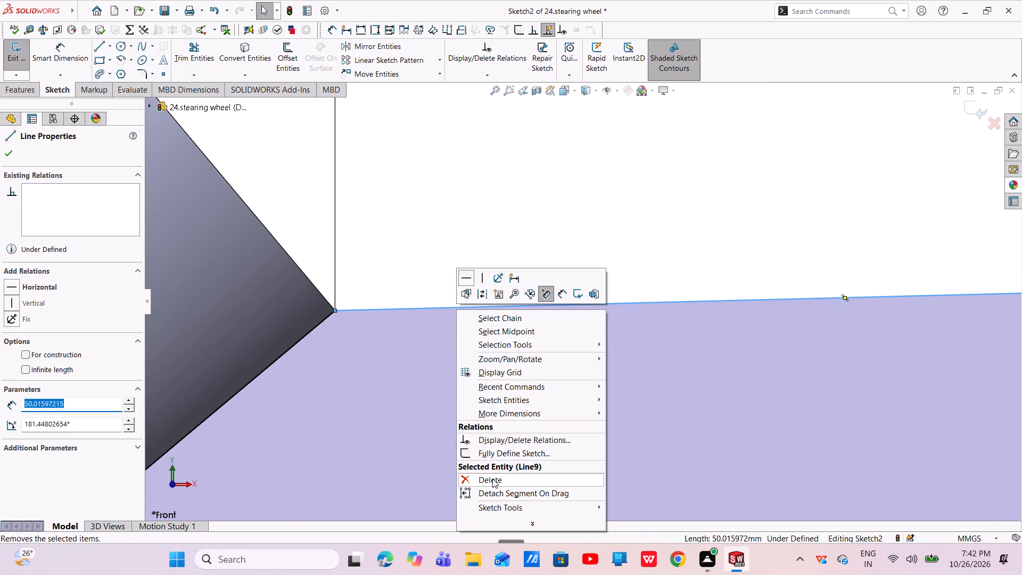
pyautogui.click(493, 477)
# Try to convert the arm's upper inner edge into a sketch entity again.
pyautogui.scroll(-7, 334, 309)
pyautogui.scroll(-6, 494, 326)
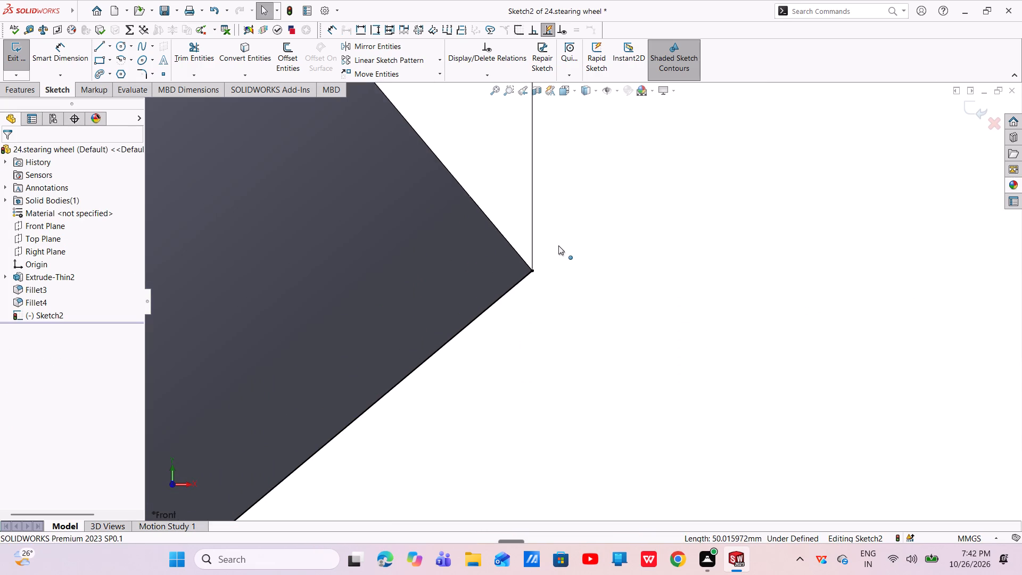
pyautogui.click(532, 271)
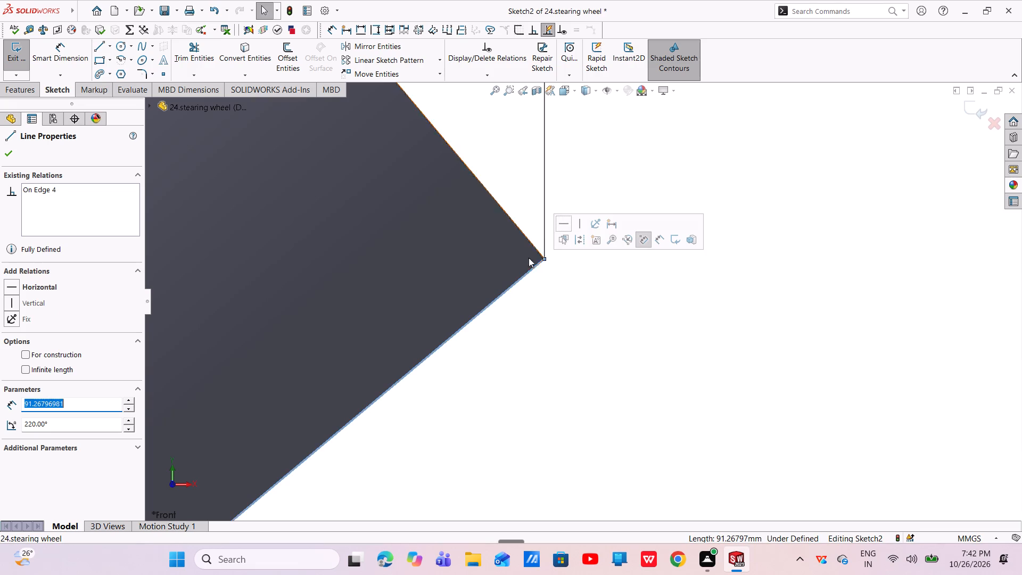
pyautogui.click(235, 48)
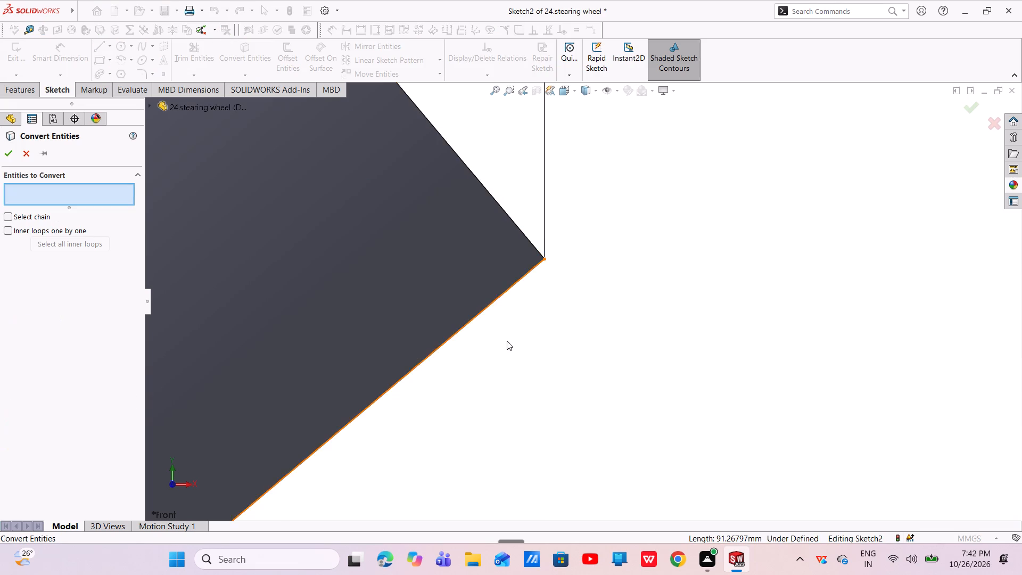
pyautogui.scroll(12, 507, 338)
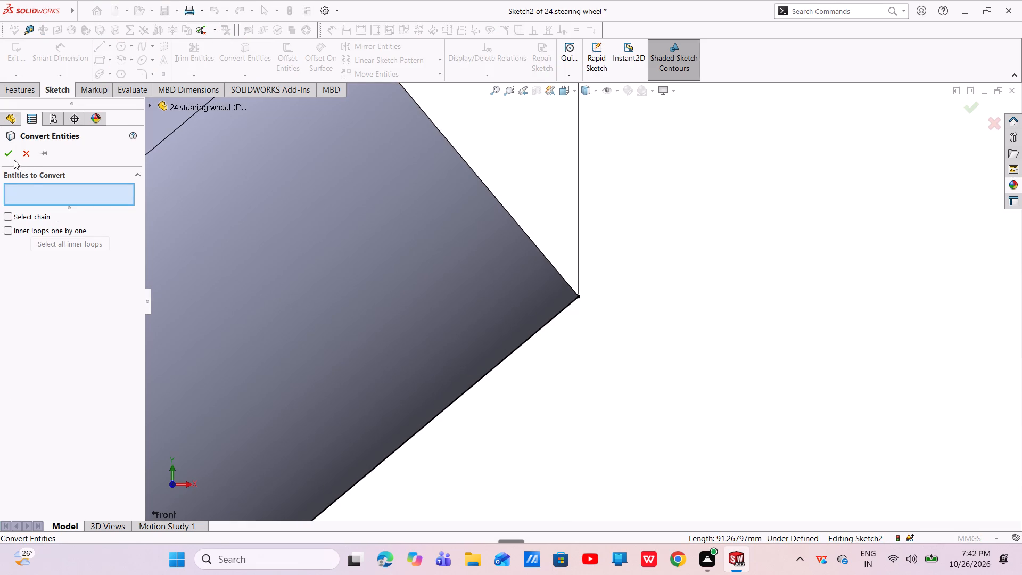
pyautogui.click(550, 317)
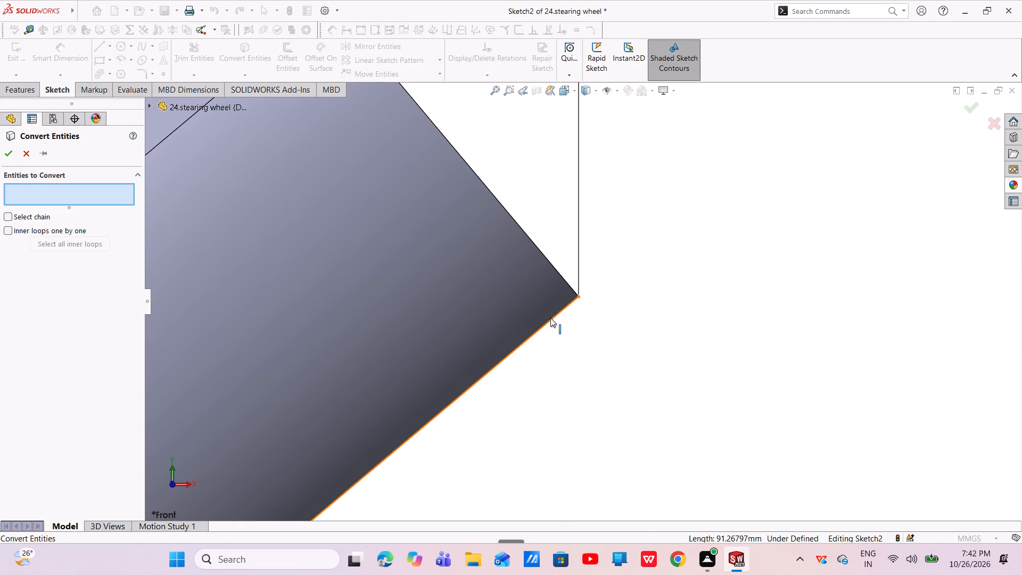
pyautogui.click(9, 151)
# Sketch a horizontal line about 49 mm long from the arm's upper inner corner to the profile's slanted outer line.
pyautogui.scroll(13, 529, 371)
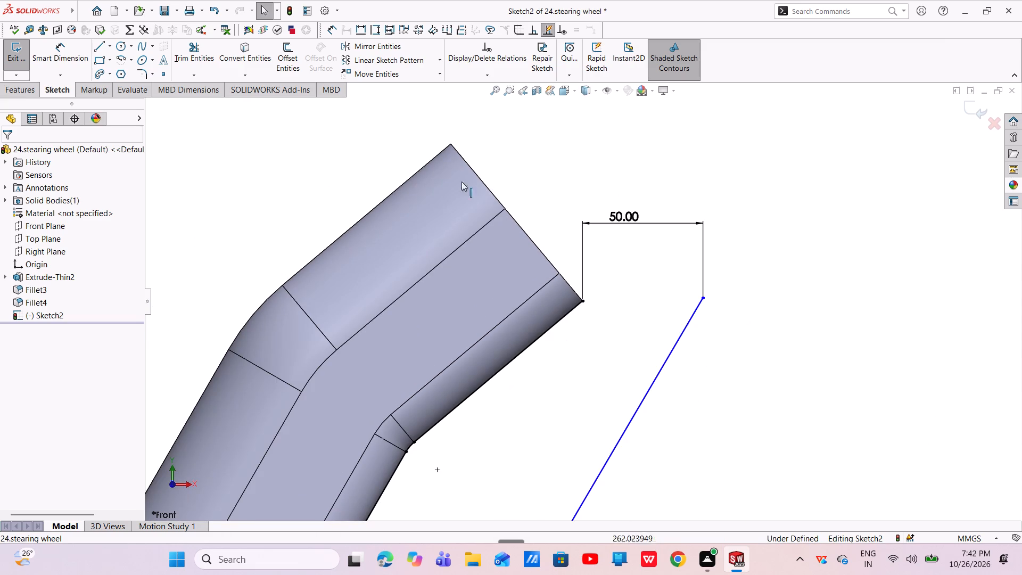
pyautogui.click(108, 44)
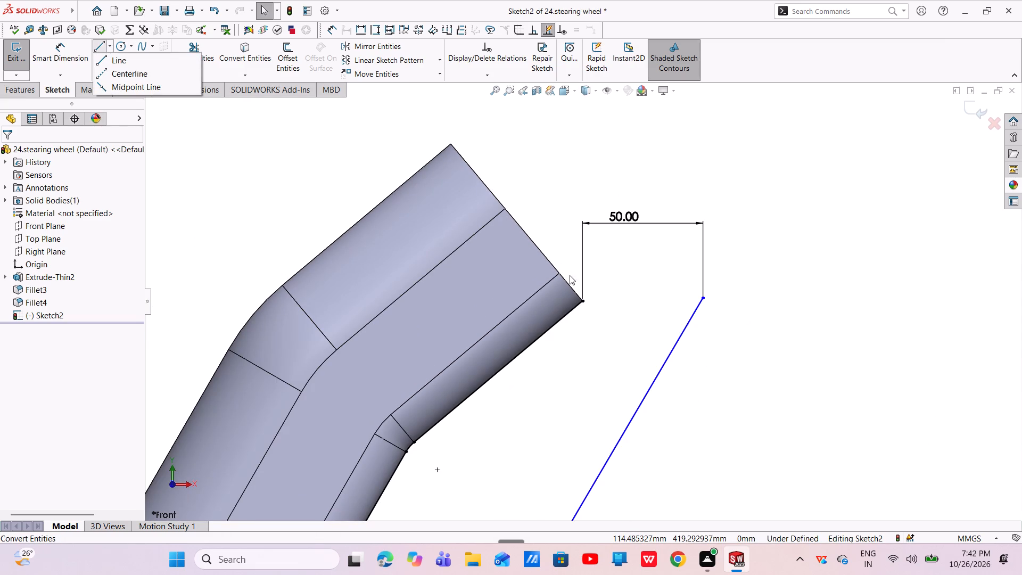
pyautogui.scroll(-11, 646, 349)
pyautogui.scroll(-5, 651, 297)
pyautogui.scroll(-6, 602, 300)
pyautogui.scroll(4, 600, 307)
pyautogui.click(112, 58)
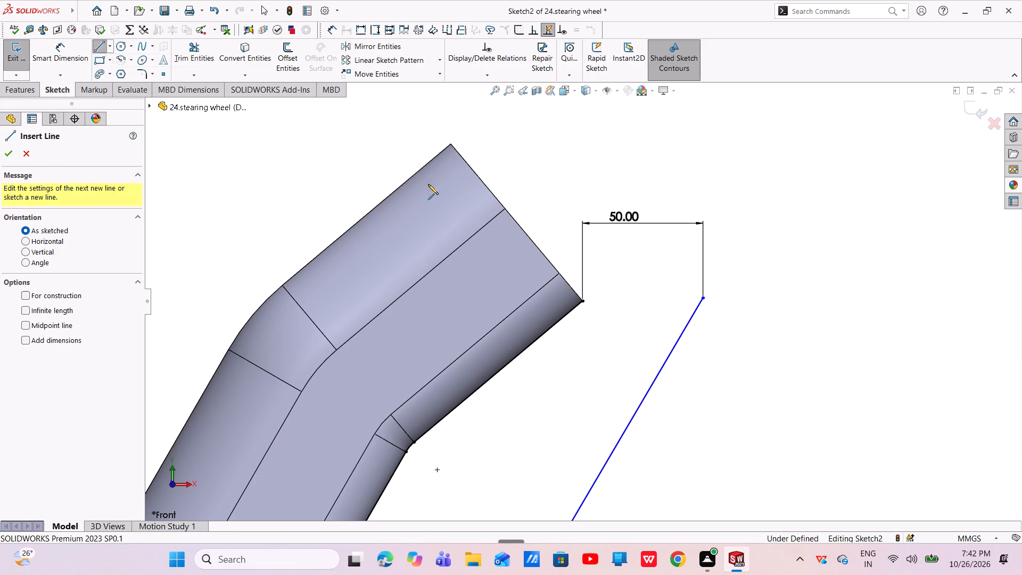
pyautogui.scroll(-7, 632, 313)
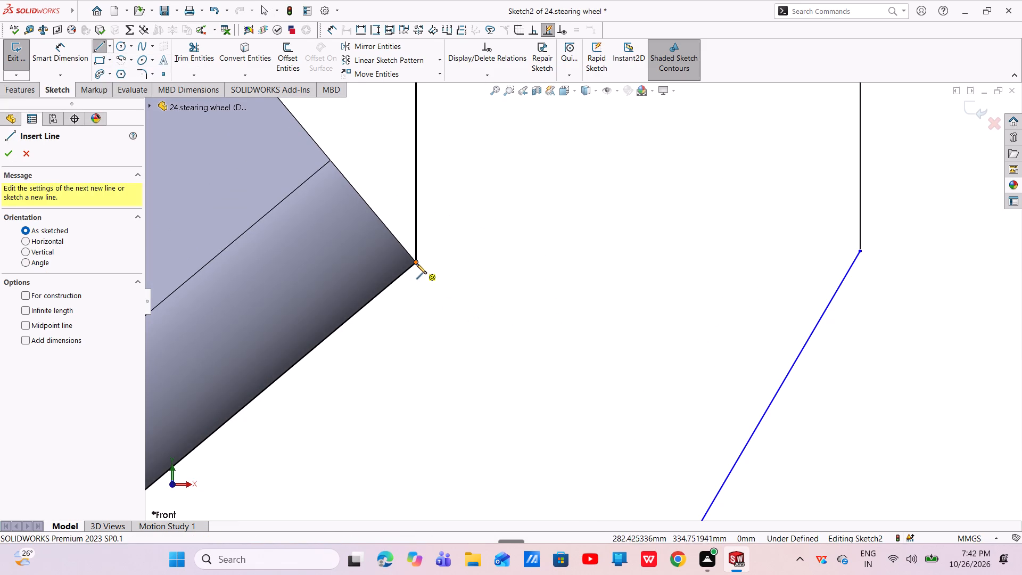
pyautogui.click(416, 263)
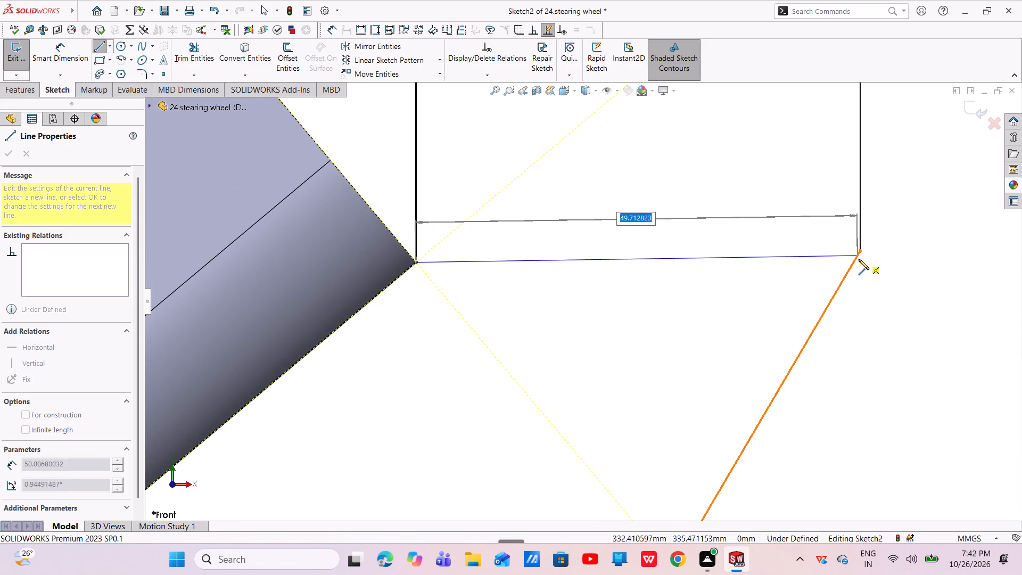
pyautogui.click(854, 262)
pyautogui.rightClick(853, 262)
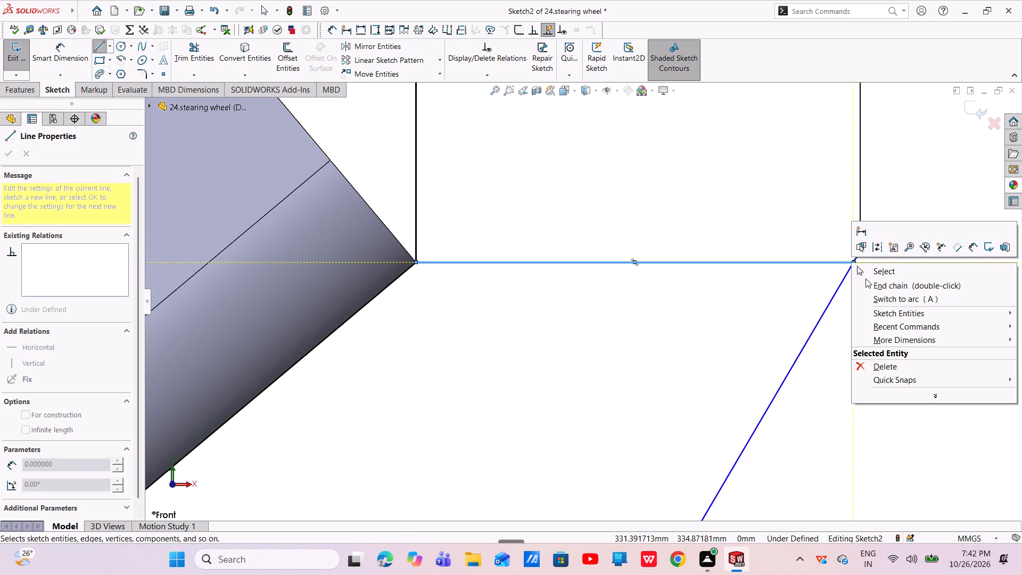
pyautogui.click(869, 273)
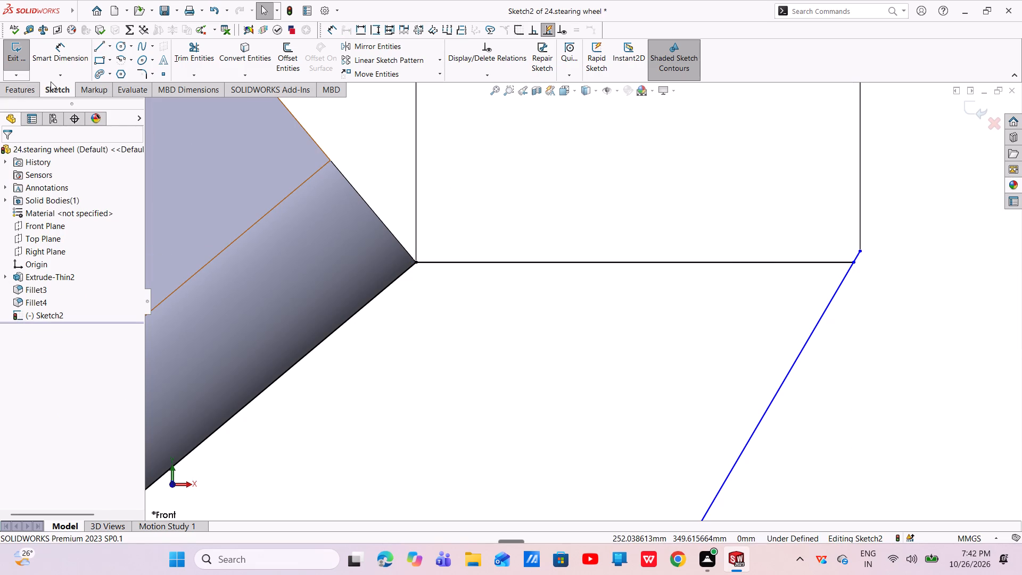
# Trim the short end of the slanted outer line that projects above the new horizontal top line.
pyautogui.click(9, 89)
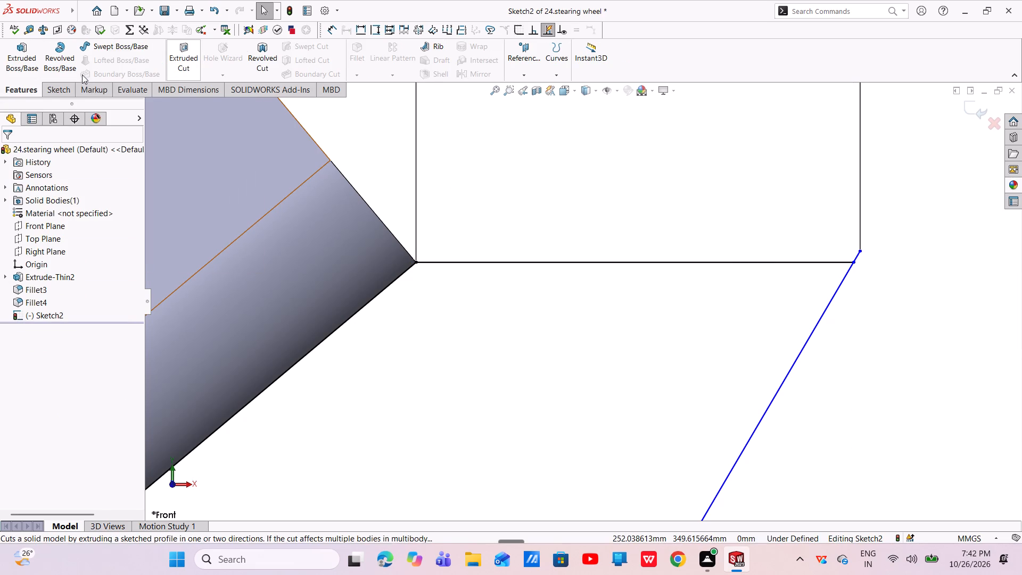
pyautogui.click(69, 85)
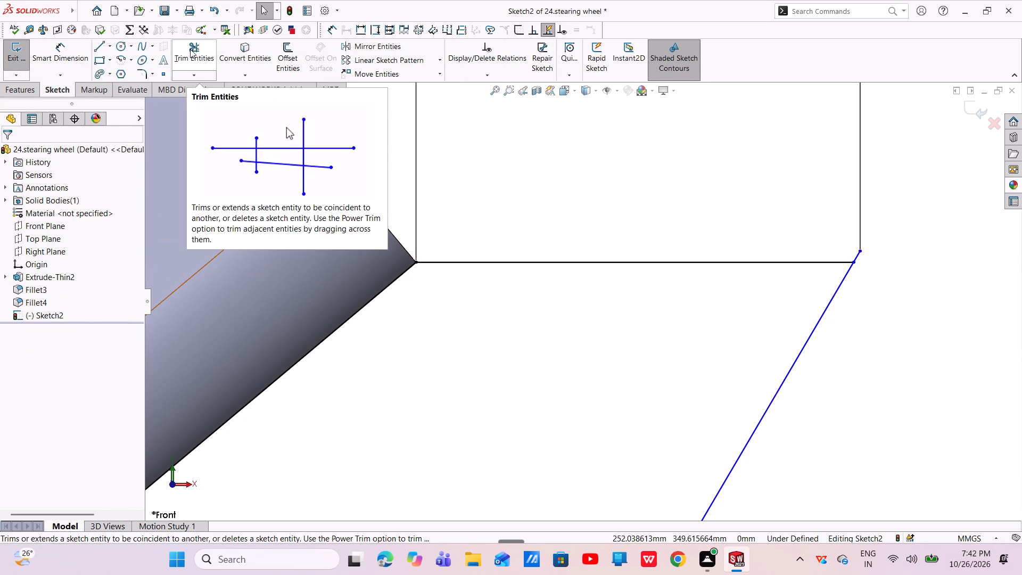
pyautogui.click(190, 48)
pyautogui.scroll(-6, 896, 230)
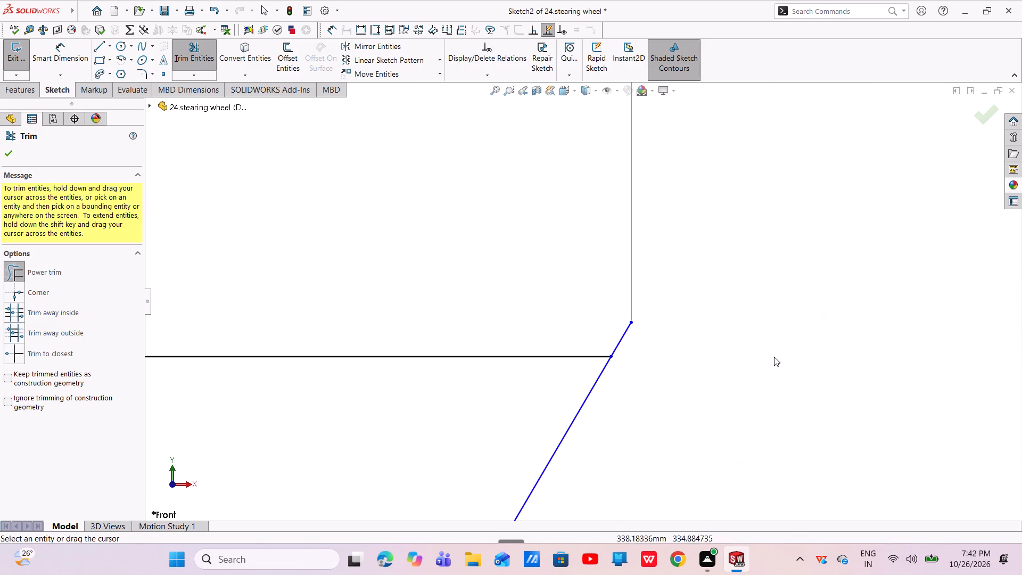
pyautogui.moveTo(695, 335); pyautogui.dragTo(591, 321)
pyautogui.scroll(6, 704, 347)
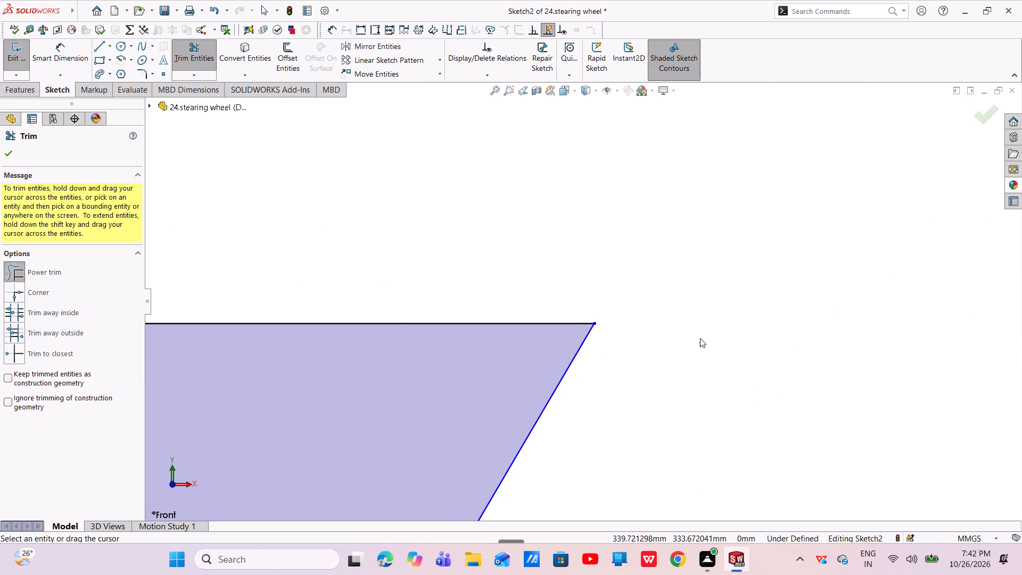
pyautogui.scroll(5, 700, 338)
pyautogui.rightClick(698, 309)
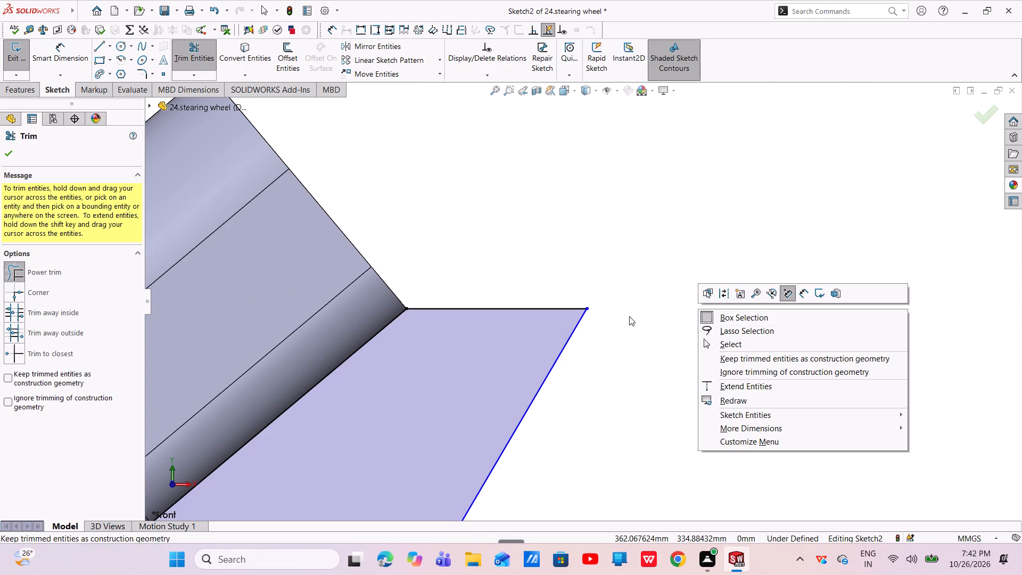
pyautogui.click(630, 251)
pyautogui.click(12, 155)
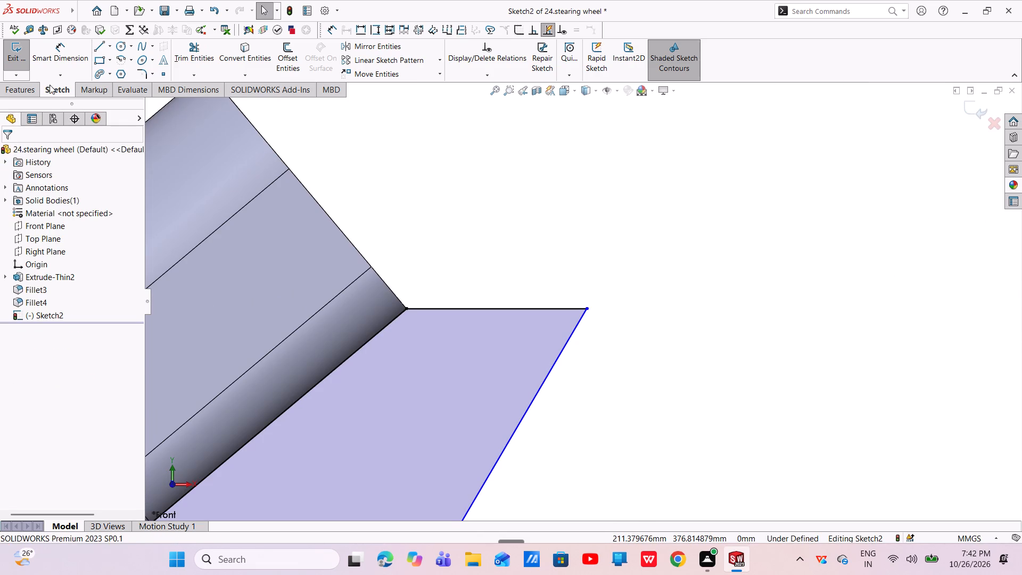
# Dimension the profile's horizontal top line to 50 mm.
pyautogui.click(65, 55)
pyautogui.click(441, 308)
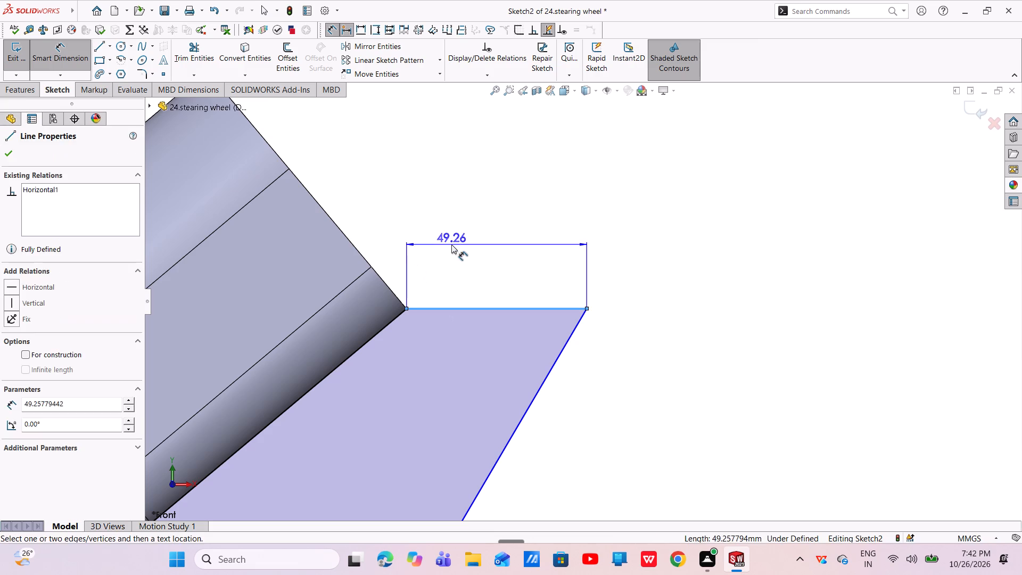
pyautogui.click(451, 244)
pyautogui.press('BackSpace')
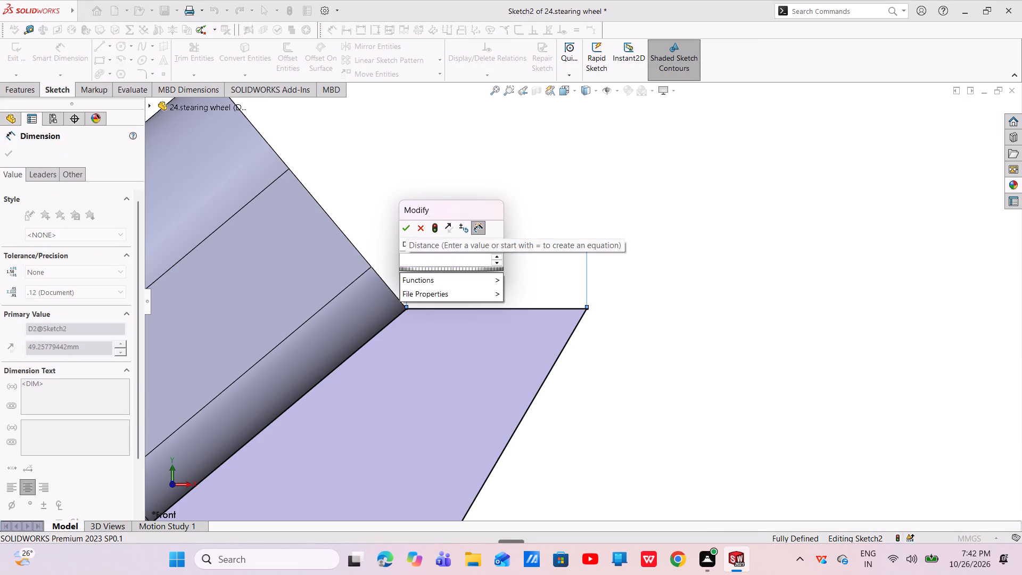
pyautogui.press('5')
pyautogui.press('0')
pyautogui.press('Return')
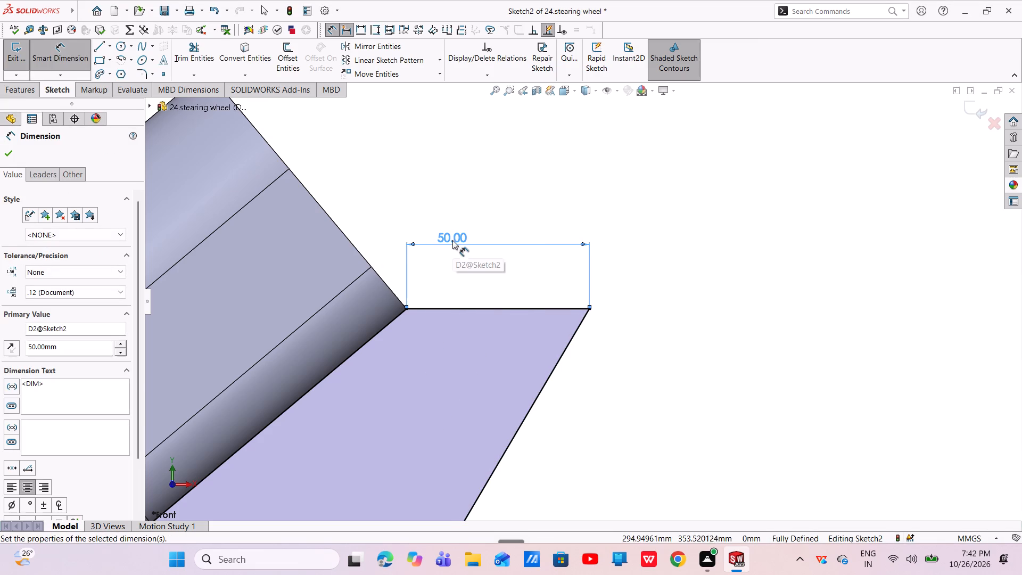
pyautogui.click(9, 147)
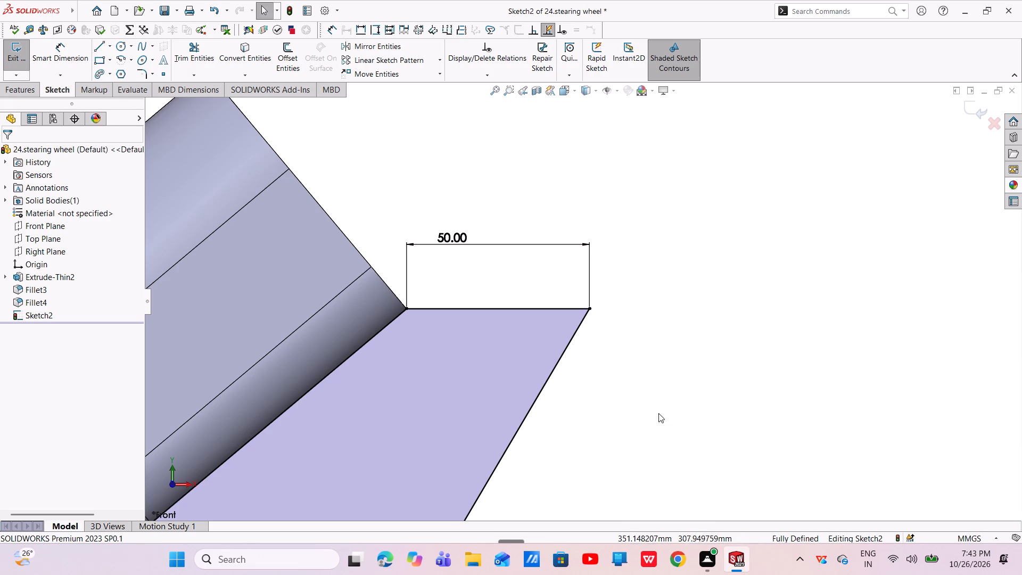
# Extrude the closed profile as a Mid Plane boss 100 mm deep, merged with the arm.
pyautogui.scroll(11, 721, 365)
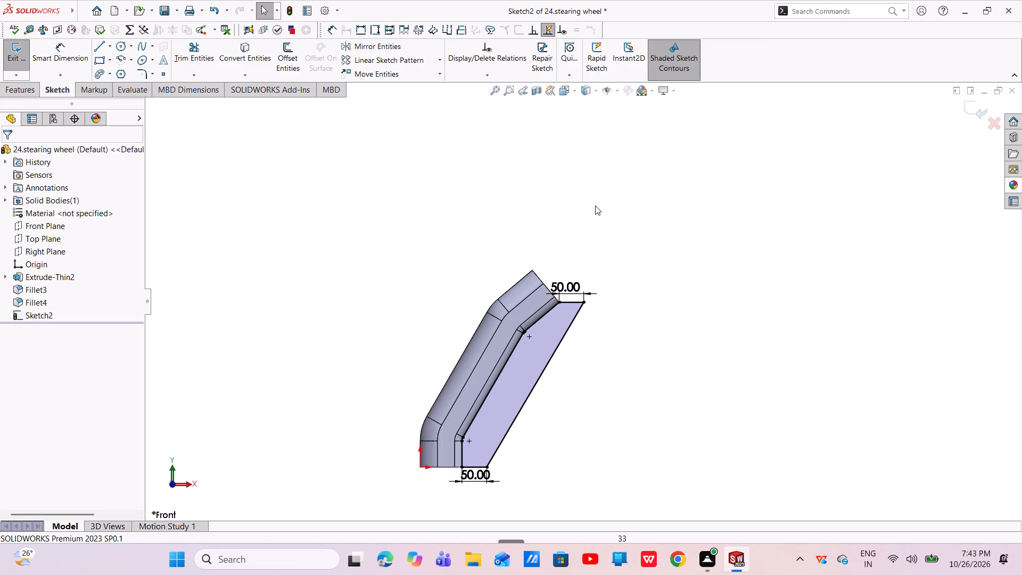
pyautogui.click(10, 89)
pyautogui.click(18, 68)
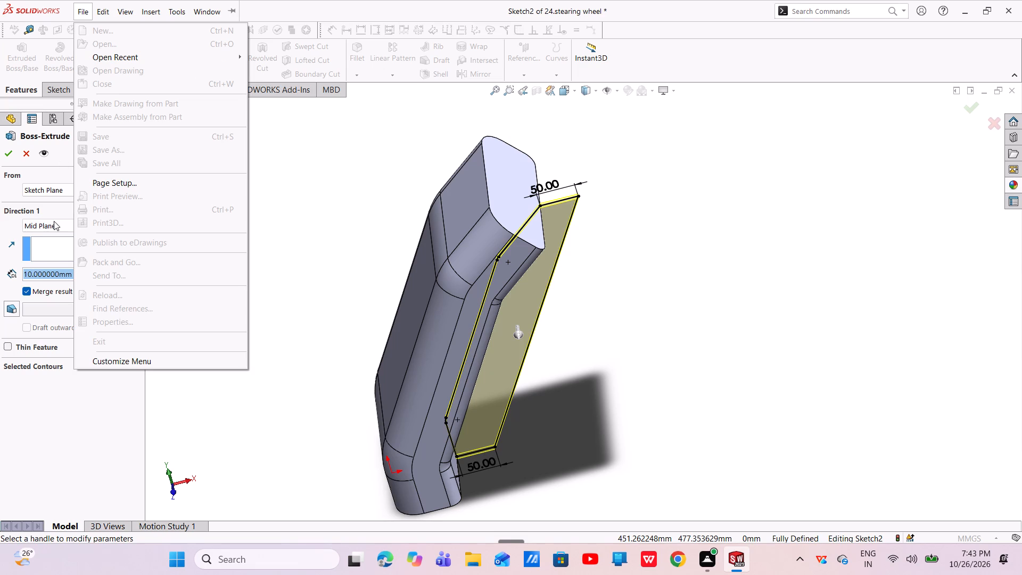
pyautogui.click(50, 276)
pyautogui.moveTo(87, 265); pyautogui.dragTo(18, 275)
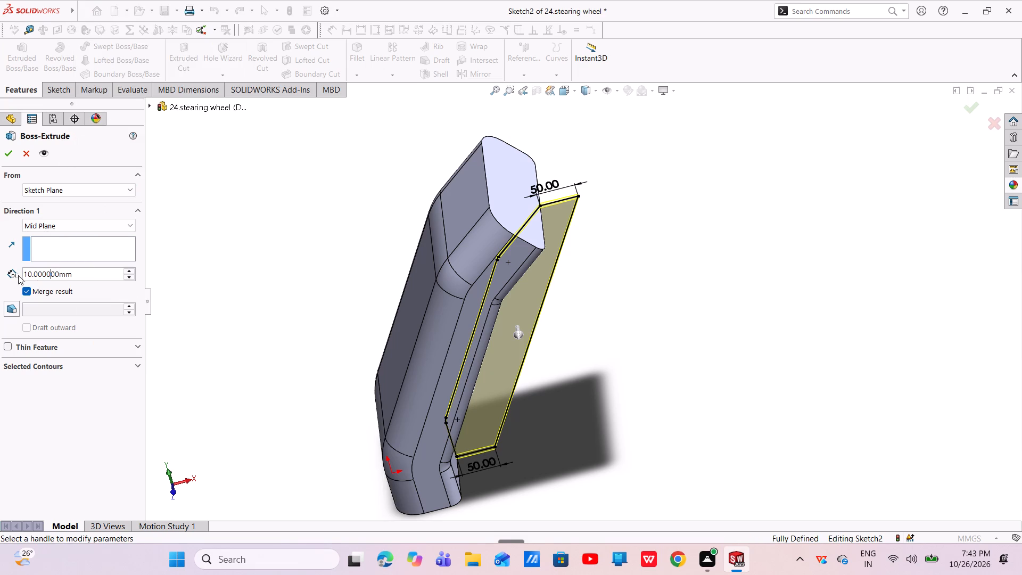
pyautogui.moveTo(18, 275); pyautogui.dragTo(18, 275)
pyautogui.moveTo(81, 273); pyautogui.dragTo(8, 285)
pyautogui.press('BackSpace')
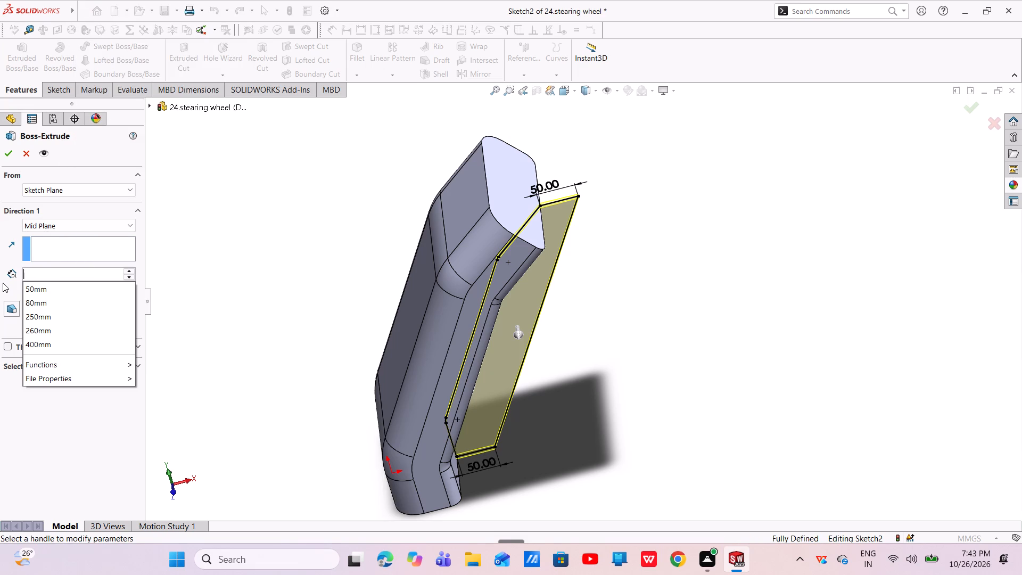
pyautogui.press('1')
pyautogui.moveTo(3, 283); pyautogui.dragTo(9, 357)
pyautogui.press('0')
pyautogui.press('0')
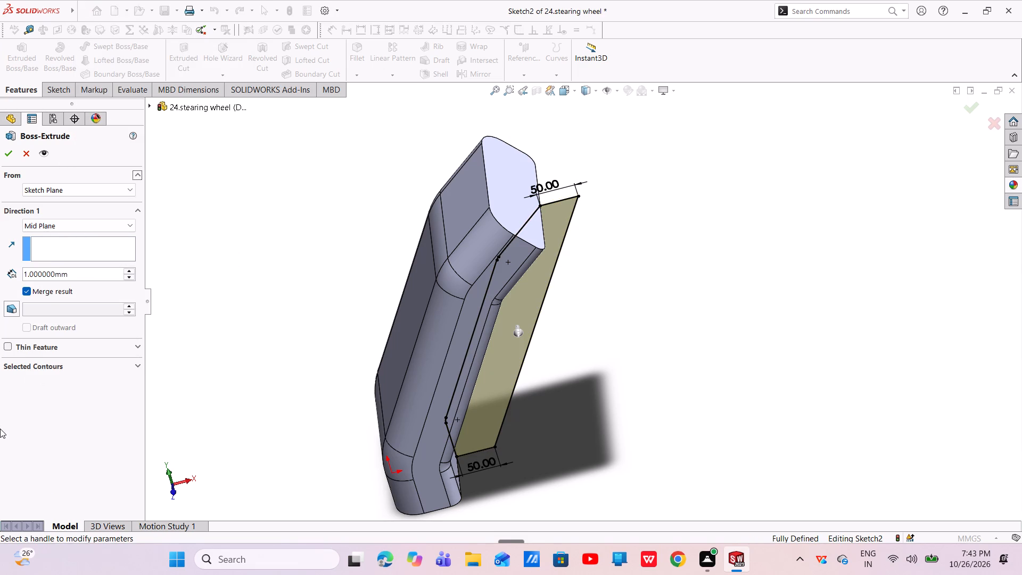
pyautogui.press('0')
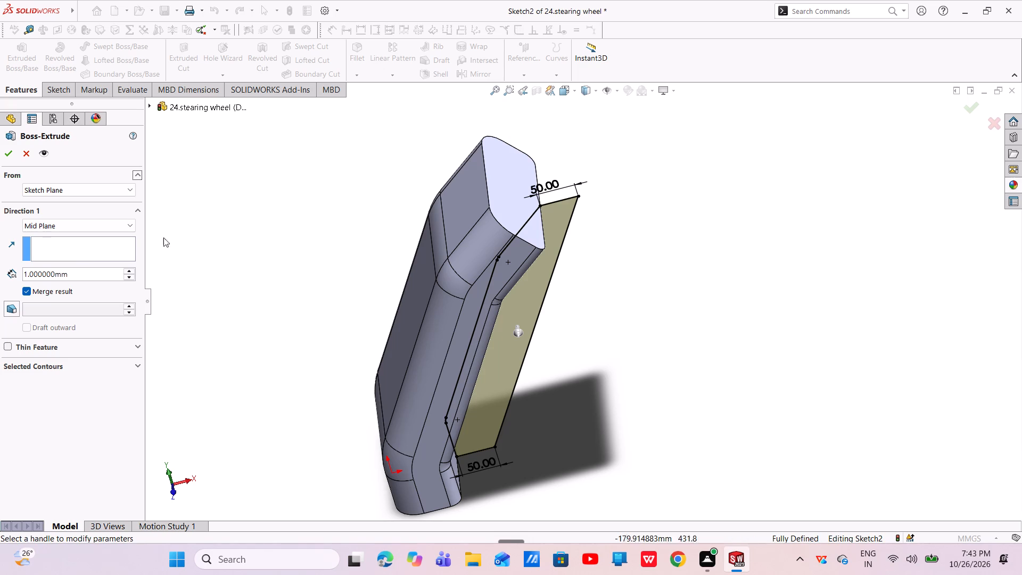
pyautogui.moveTo(90, 258); pyautogui.dragTo(79, 274)
pyautogui.click(79, 274)
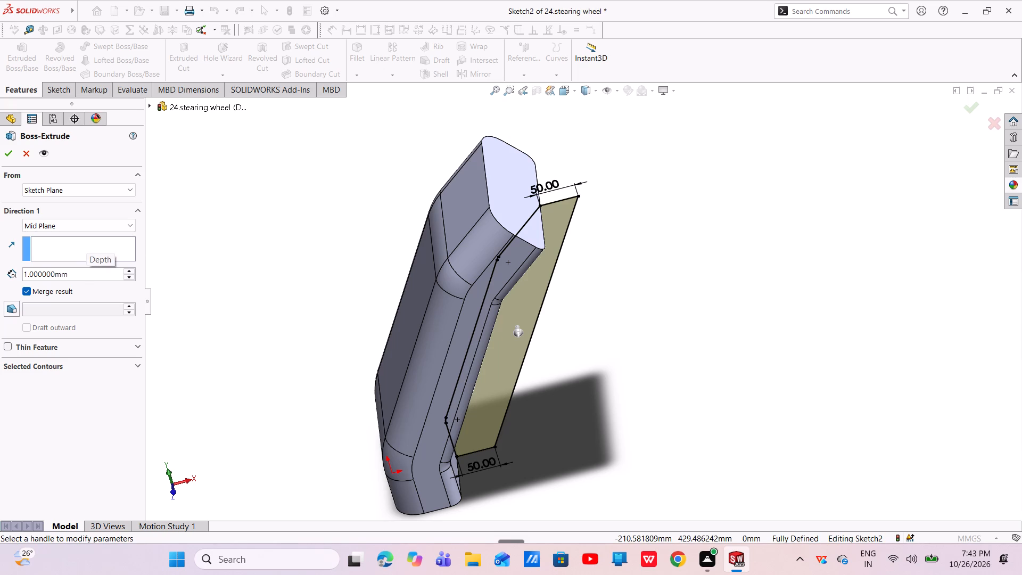
pyautogui.press('BackSpace')
pyautogui.press('BackSpace')
pyautogui.press('BackSpace')
pyautogui.press('BackSpace')
pyautogui.press('BackSpace')
pyautogui.press('BackSpace')
pyautogui.press('BackSpace')
pyautogui.press('BackSpace')
pyautogui.press('BackSpace')
pyautogui.press('BackSpace')
pyautogui.press('BackSpace')
pyautogui.press('BackSpace')
pyautogui.press('BackSpace')
pyautogui.press('BackSpace')
pyautogui.press('BackSpace')
pyautogui.press('BackSpace')
pyautogui.press('BackSpace')
pyautogui.press('BackSpace')
pyautogui.press('BackSpace')
pyautogui.press('BackSpace')
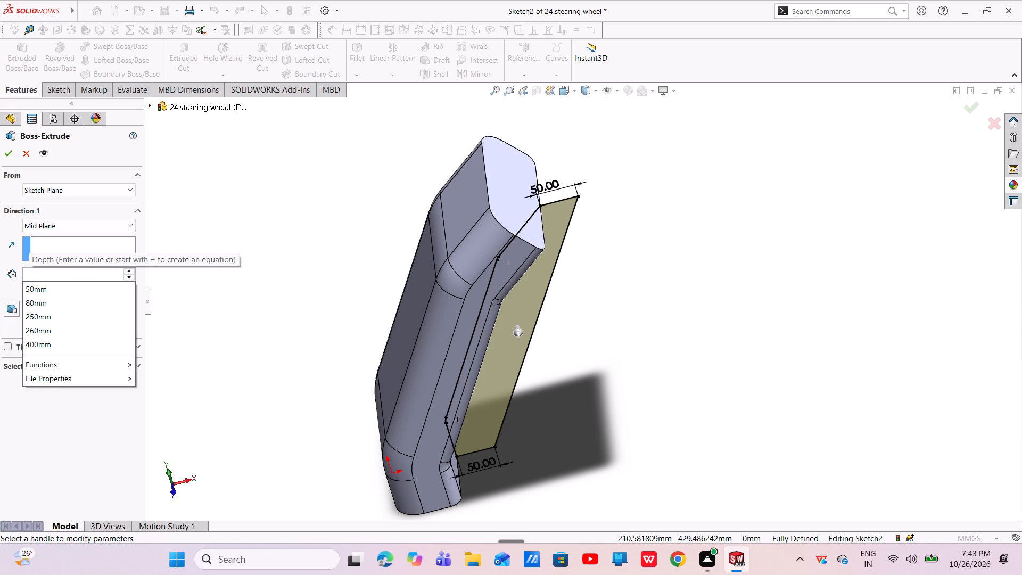
pyautogui.write('100')
pyautogui.press('Return')
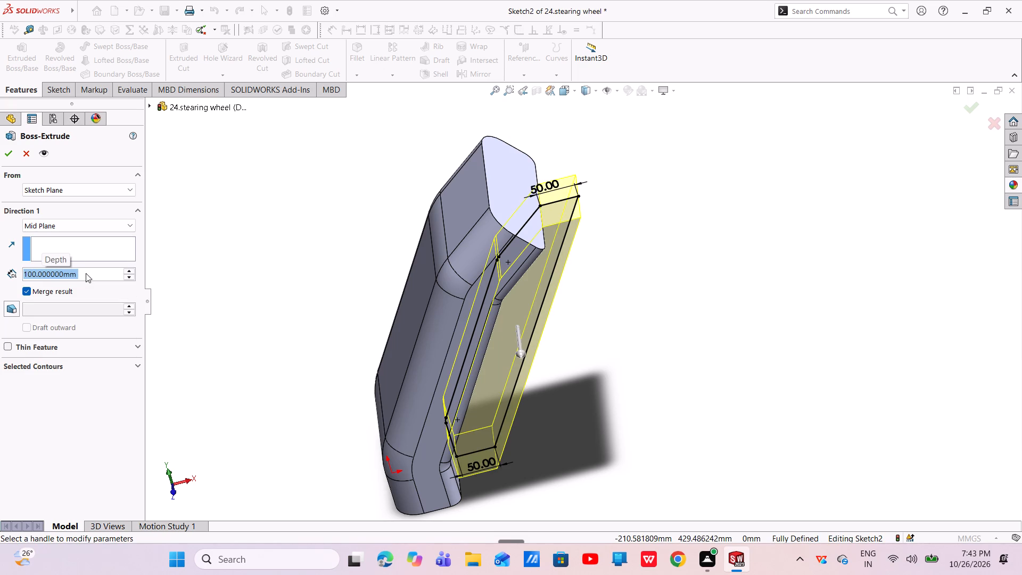
pyautogui.click(10, 154)
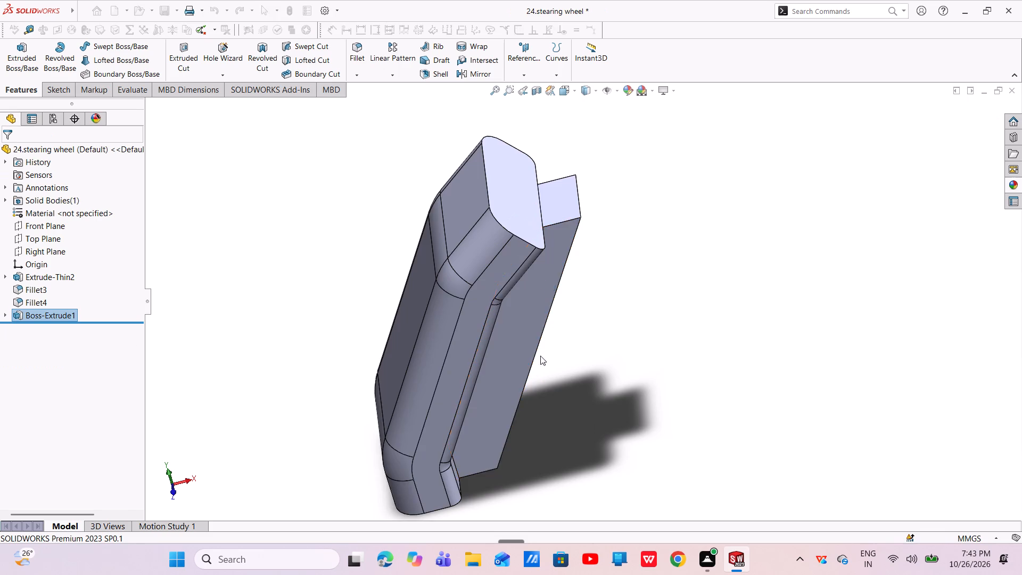
# Examine the extruded block and where it meets the bent arm's inner side from several angles.
pyautogui.scroll(-4, 553, 267)
pyautogui.scroll(7, 554, 293)
pyautogui.moveTo(562, 284); pyautogui.dragTo(568, 159, button='middle')
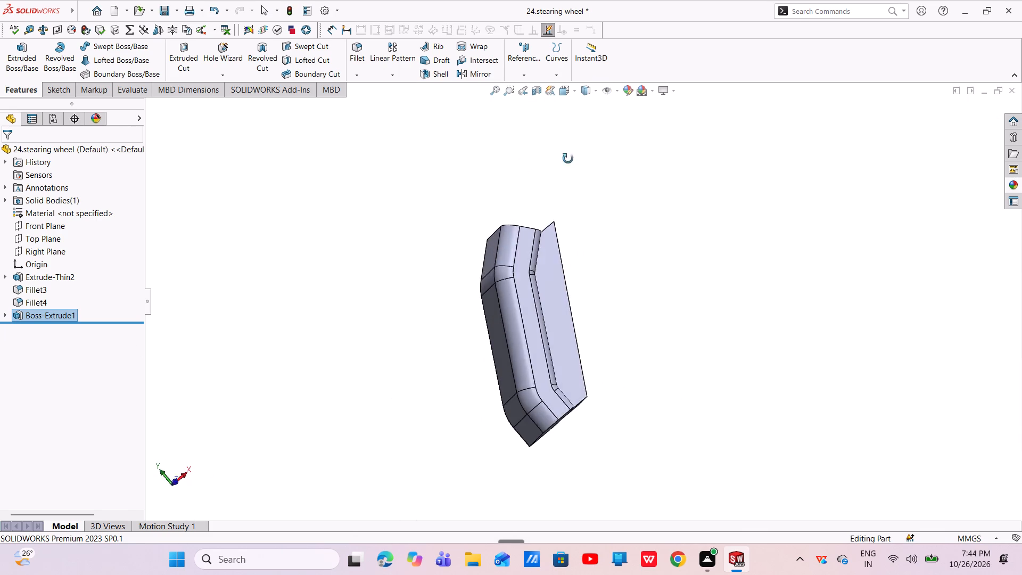
pyautogui.moveTo(568, 159); pyautogui.dragTo(562, 203, button='middle')
pyautogui.scroll(-5, 548, 243)
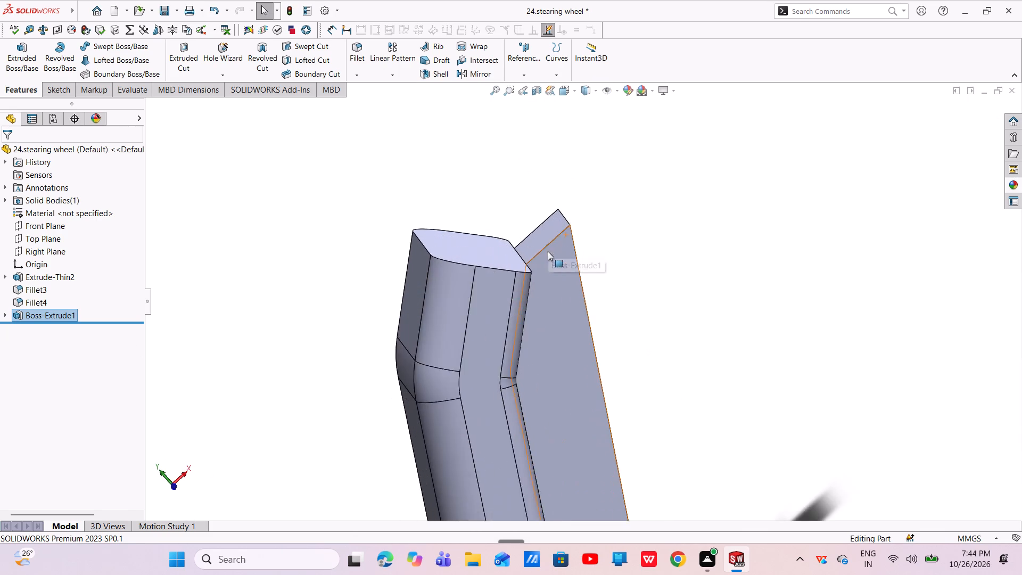
pyautogui.scroll(5, 546, 264)
pyautogui.moveTo(549, 298); pyautogui.dragTo(528, 415, button='middle')
pyautogui.scroll(1, 501, 300)
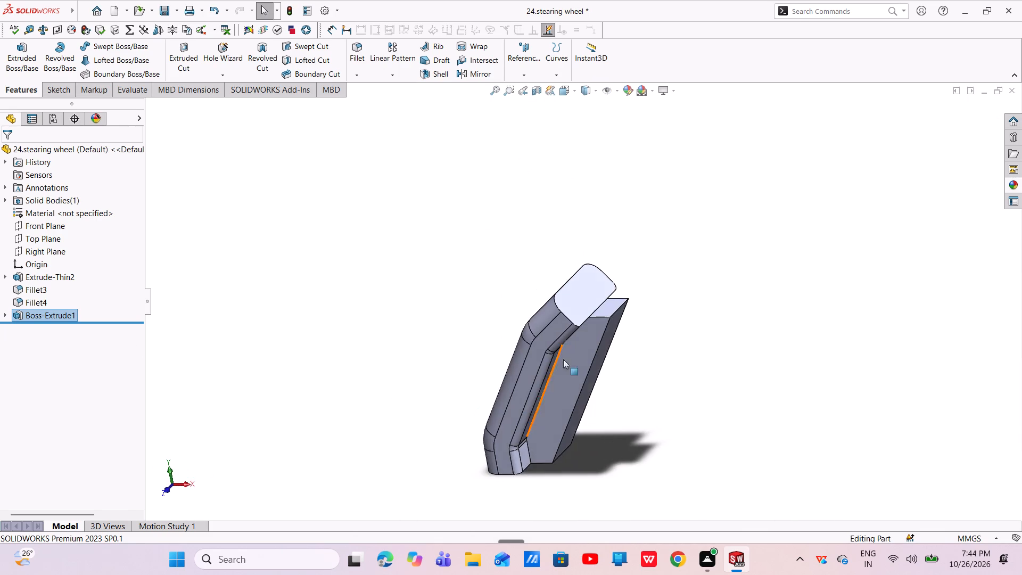
pyautogui.scroll(-6, 596, 317)
pyautogui.scroll(8, 588, 330)
pyautogui.scroll(-7, 576, 350)
pyautogui.scroll(7, 563, 373)
pyautogui.scroll(-5, 563, 365)
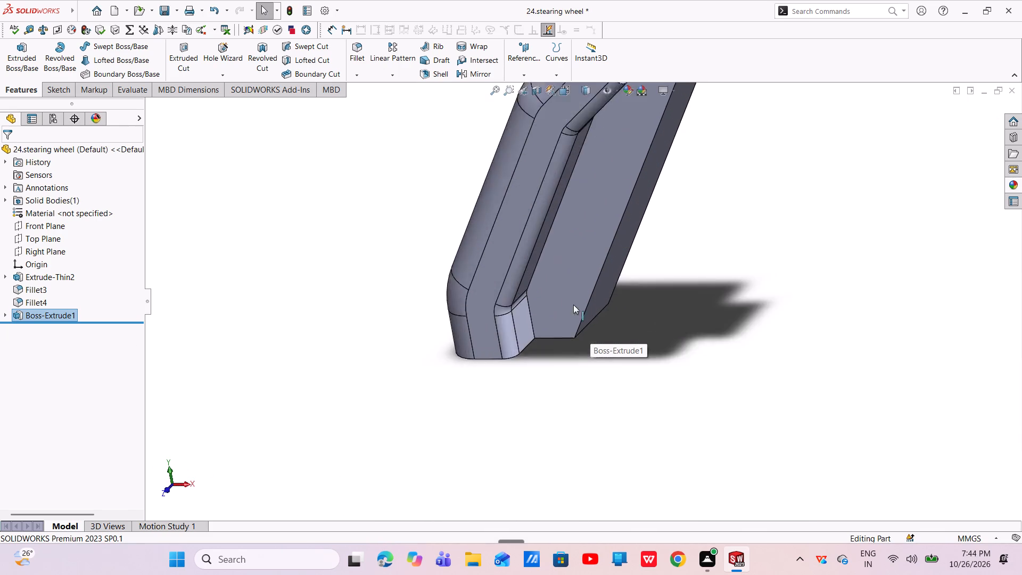
pyautogui.scroll(-1, 573, 305)
pyautogui.scroll(7, 582, 270)
pyautogui.scroll(-7, 605, 221)
pyautogui.scroll(6, 585, 262)
pyautogui.scroll(-7, 573, 288)
pyautogui.scroll(7, 563, 316)
pyautogui.scroll(-8, 565, 310)
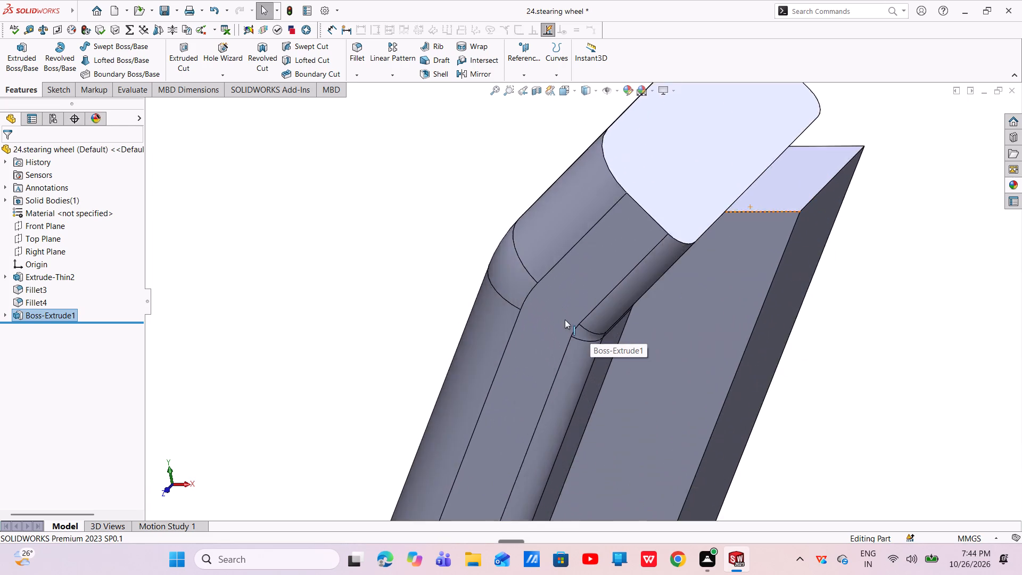
pyautogui.scroll(7, 565, 320)
pyautogui.scroll(-5, 567, 316)
pyautogui.scroll(2, 567, 316)
pyautogui.scroll(-2, 567, 316)
pyautogui.scroll(4, 620, 314)
pyautogui.scroll(-4, 650, 315)
pyautogui.scroll(4, 660, 311)
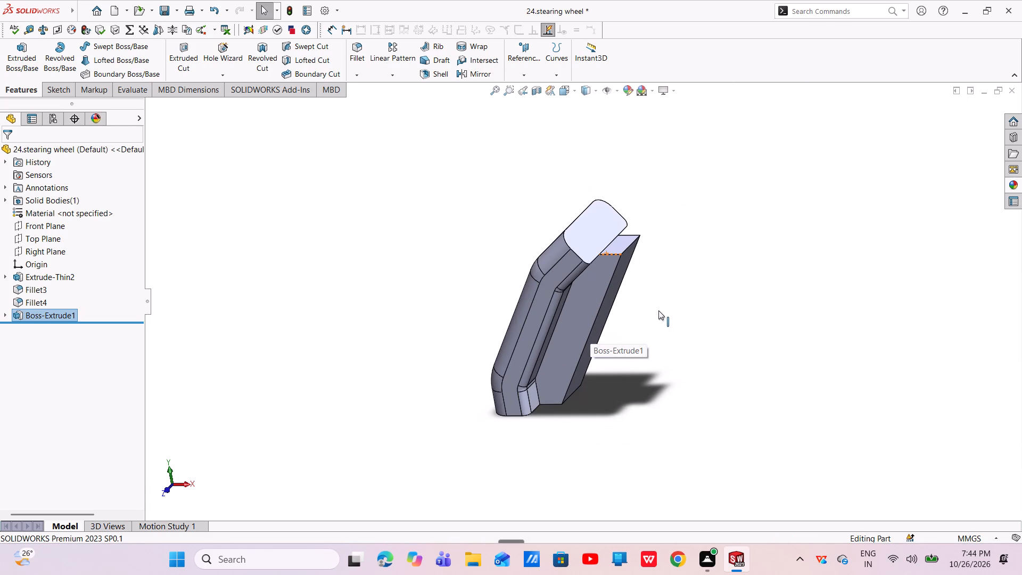
# Create a reference plane coincident with the arm end face's straight outer edge and the block top face's outer edge.
pyautogui.scroll(1, 658, 310)
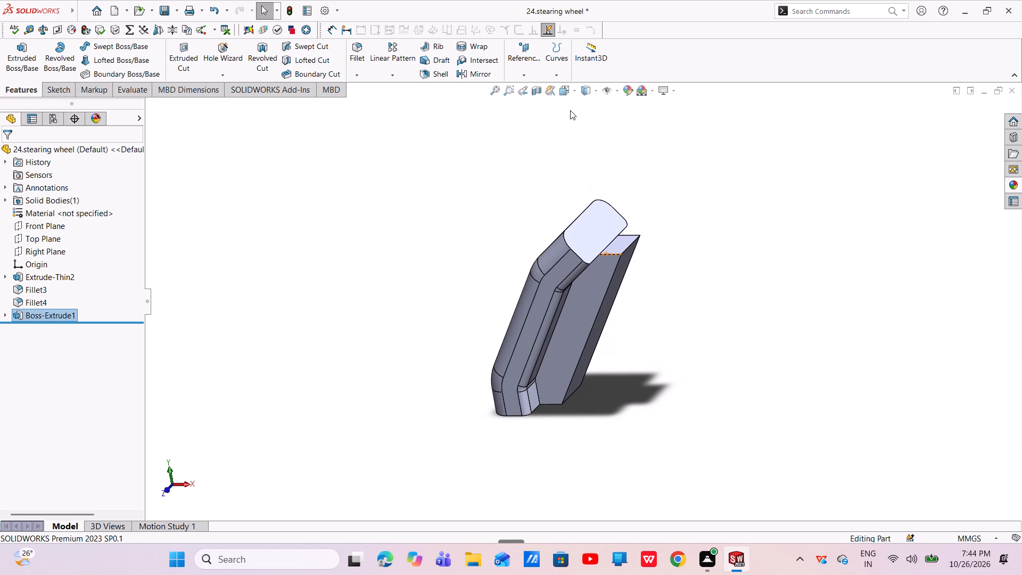
pyautogui.click(526, 73)
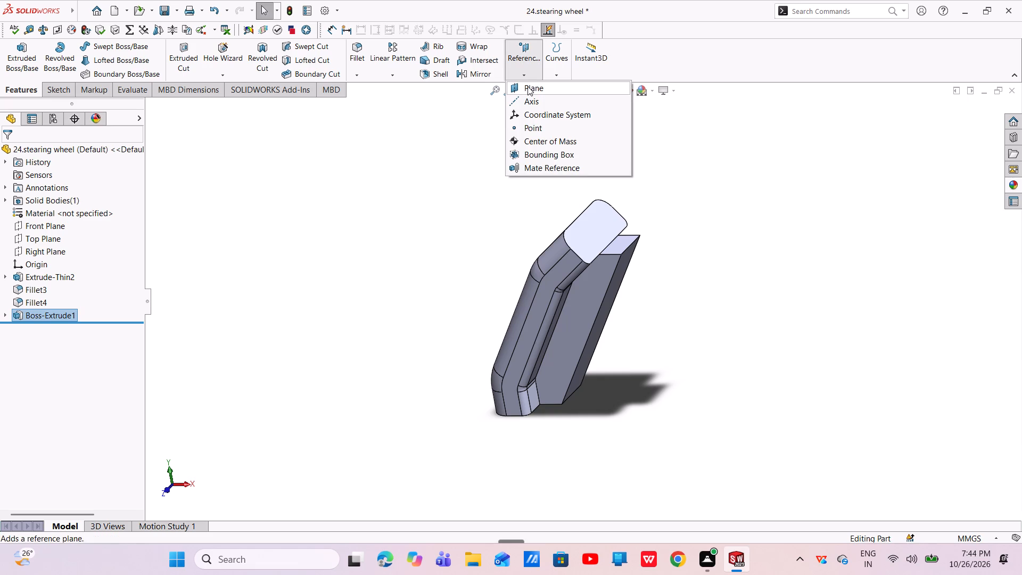
pyautogui.click(528, 86)
pyautogui.scroll(-6, 617, 191)
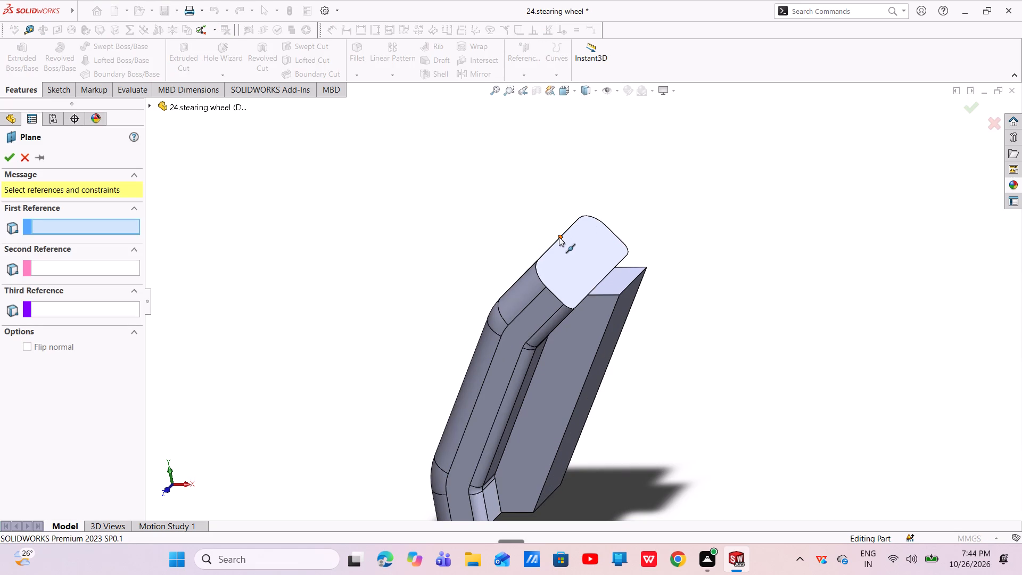
pyautogui.click(553, 243)
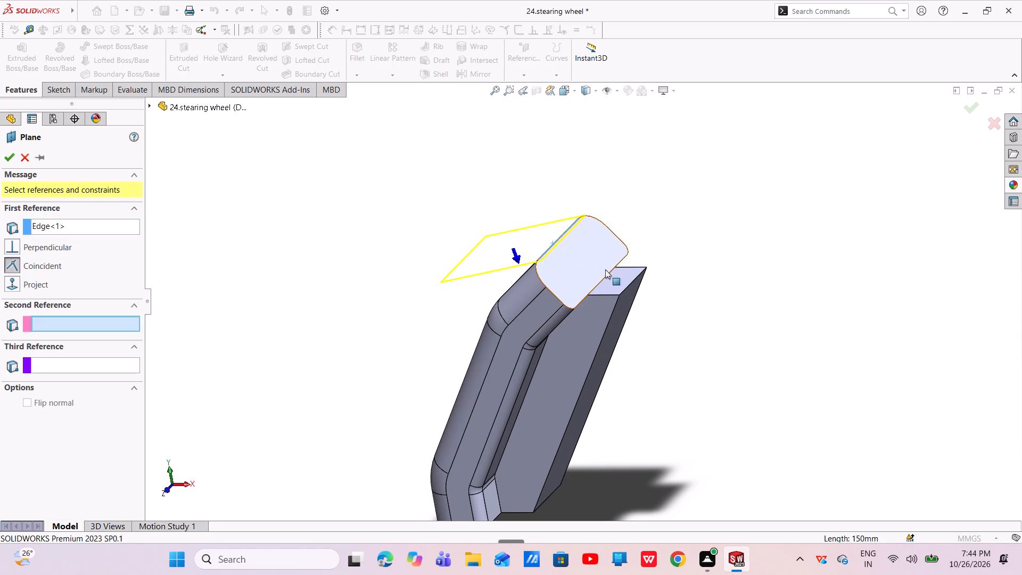
pyautogui.click(636, 281)
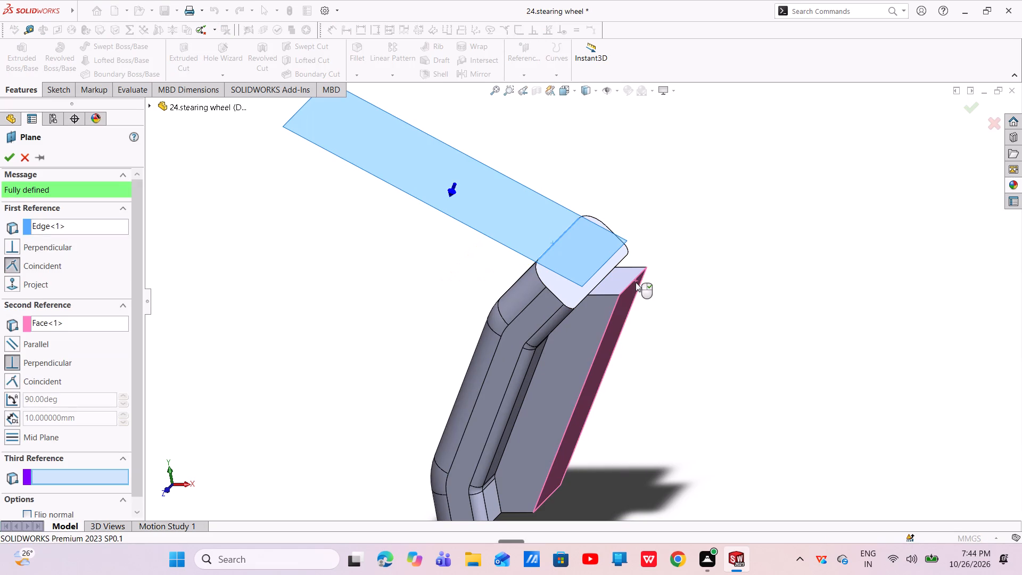
pyautogui.rightClick(59, 323)
pyautogui.rightClick(65, 322)
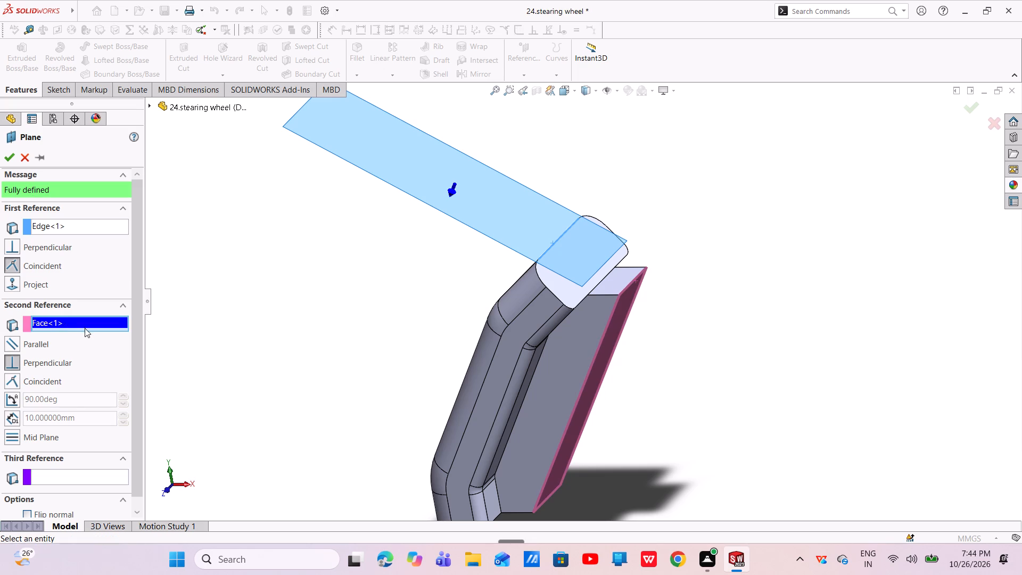
pyautogui.click(91, 330)
pyautogui.scroll(-6, 640, 270)
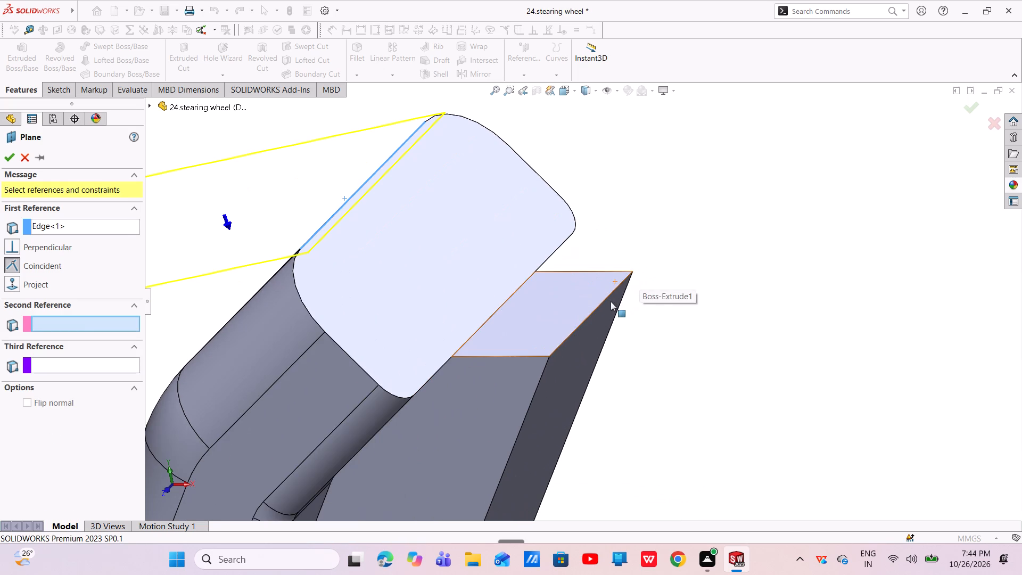
pyautogui.click(604, 299)
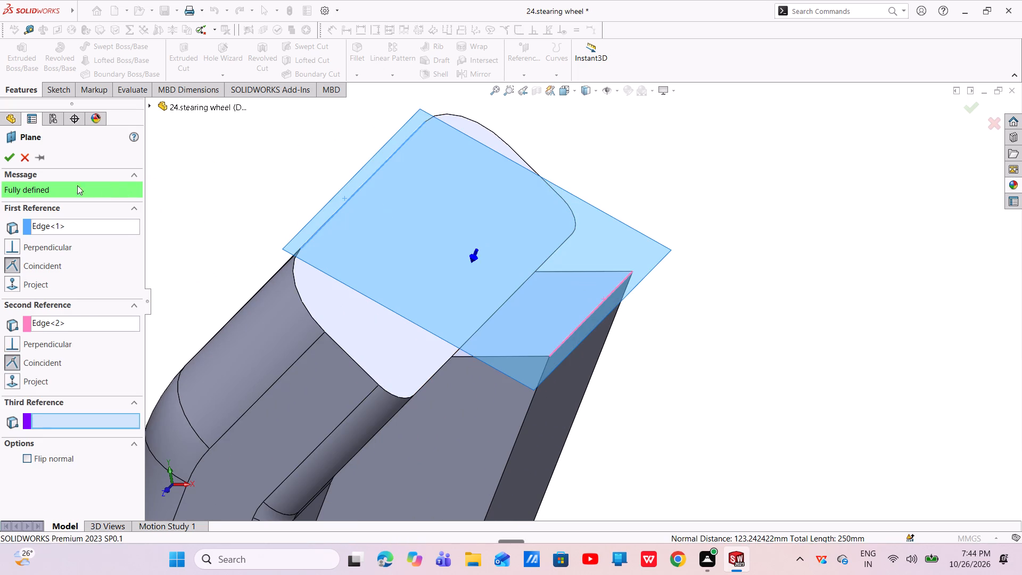
pyautogui.click(7, 155)
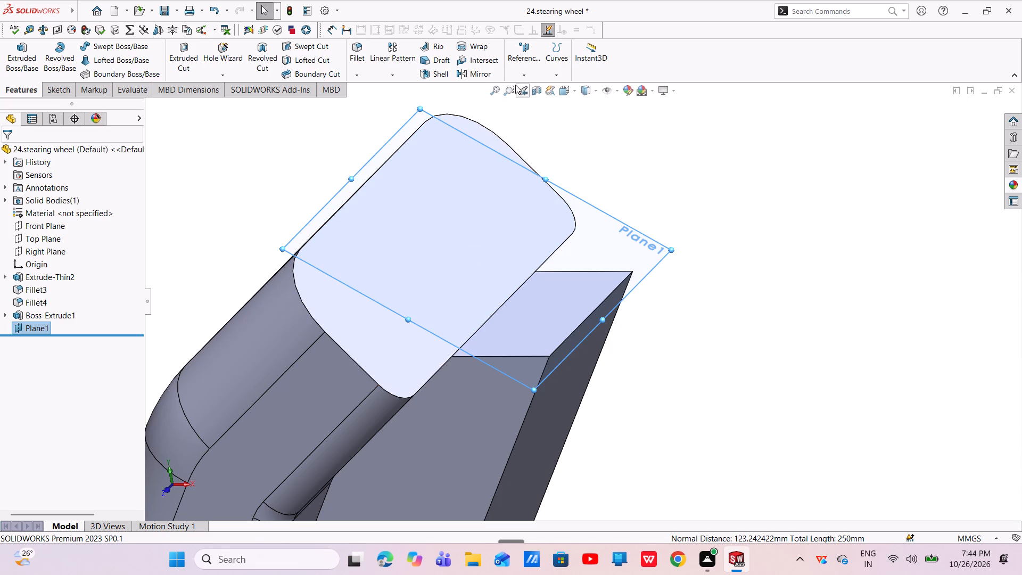
# Start a sketch on the new reference plane and view it normal from the side showing the block's top face.
pyautogui.click(600, 220)
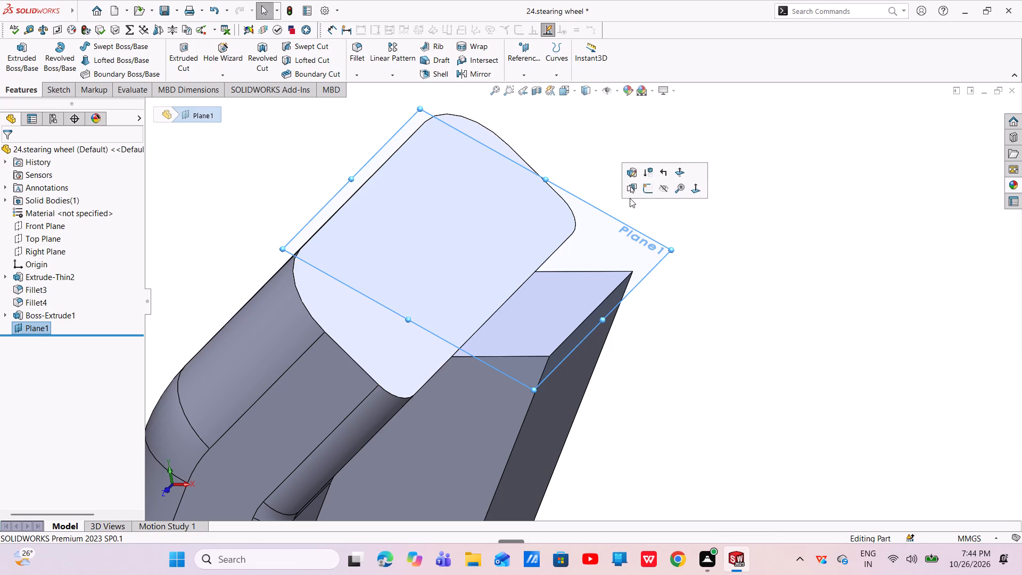
pyautogui.click(649, 191)
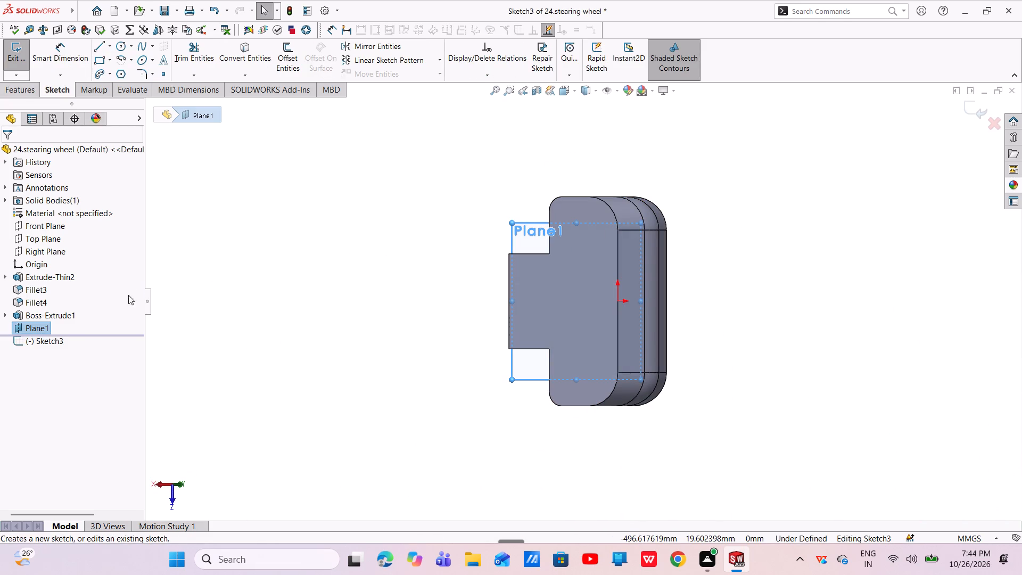
pyautogui.rightClick(52, 339)
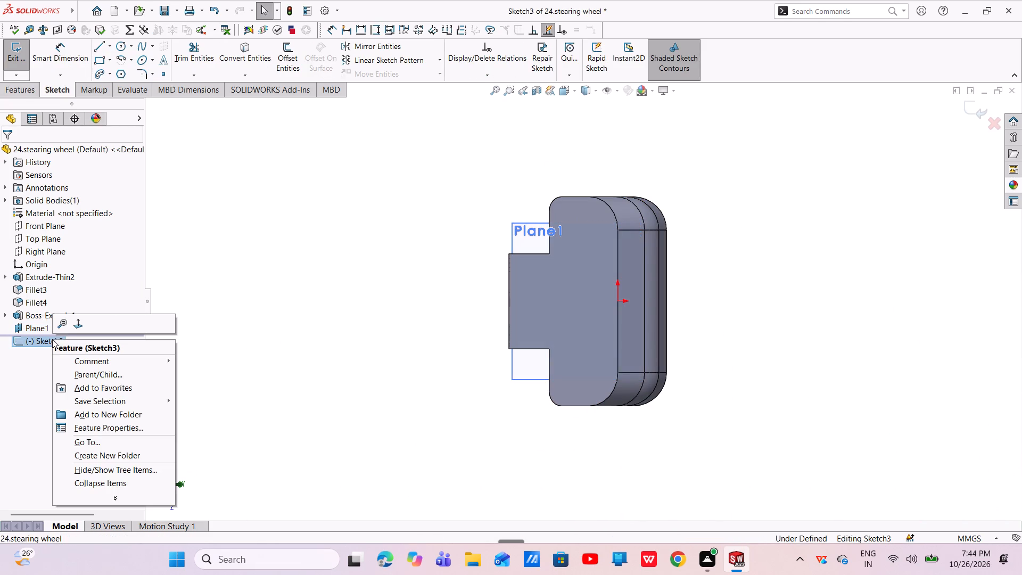
pyautogui.click(72, 326)
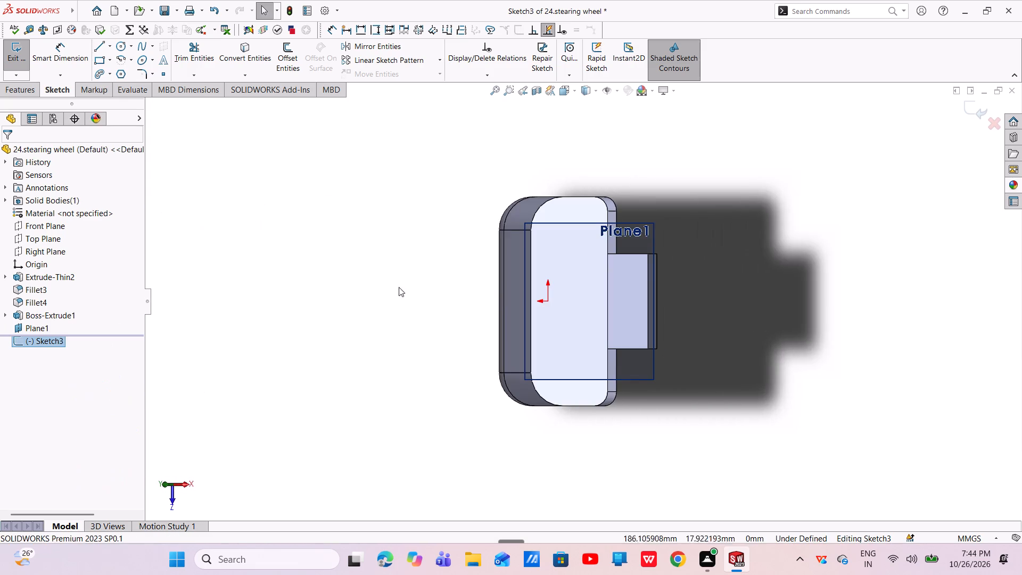
# Draw a diagonal construction centerline between opposite corners of the block's top face.
pyautogui.scroll(-2, 573, 262)
pyautogui.scroll(3, 574, 269)
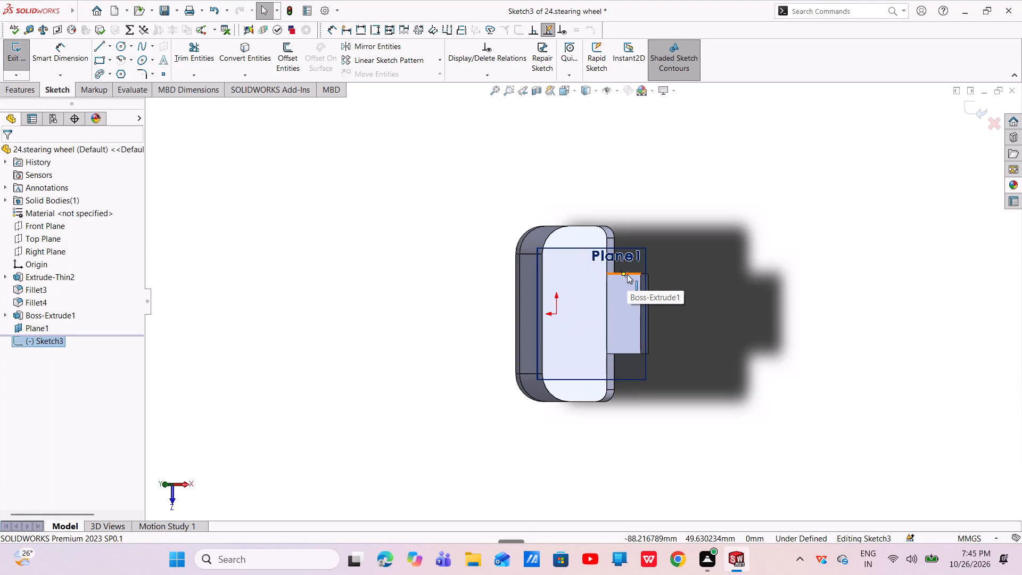
pyautogui.scroll(-6, 746, 372)
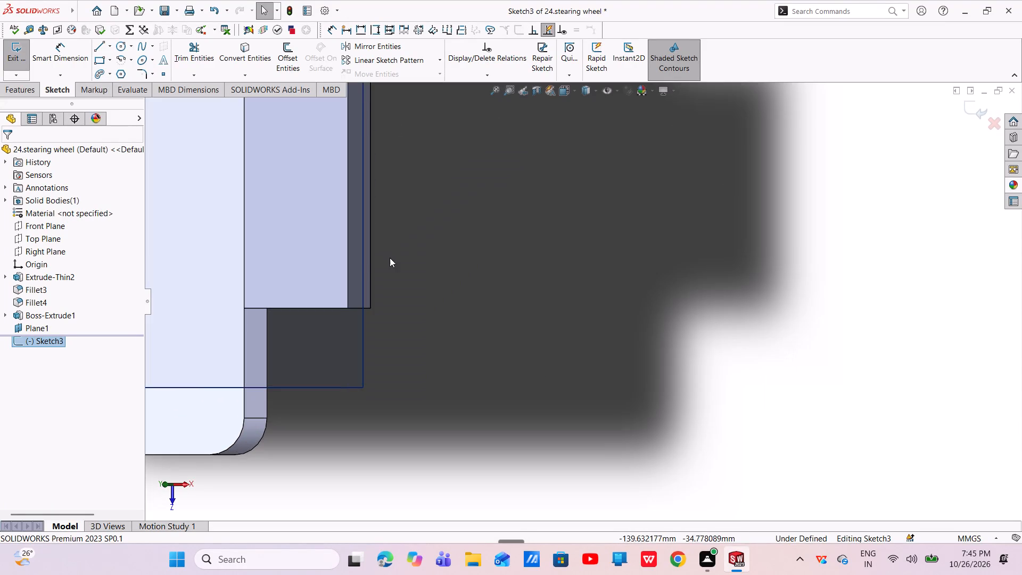
pyautogui.scroll(-1, 227, 200)
pyautogui.scroll(5, 228, 199)
pyautogui.scroll(-3, 229, 170)
pyautogui.scroll(-2, 657, 445)
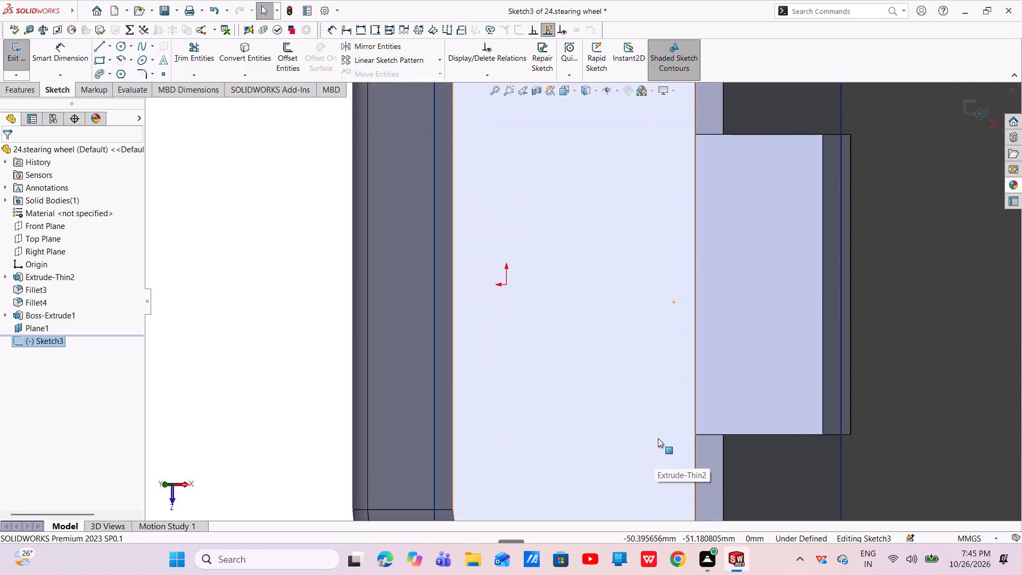
pyautogui.scroll(3, 658, 438)
pyautogui.scroll(-2, 698, 444)
pyautogui.scroll(1, 680, 218)
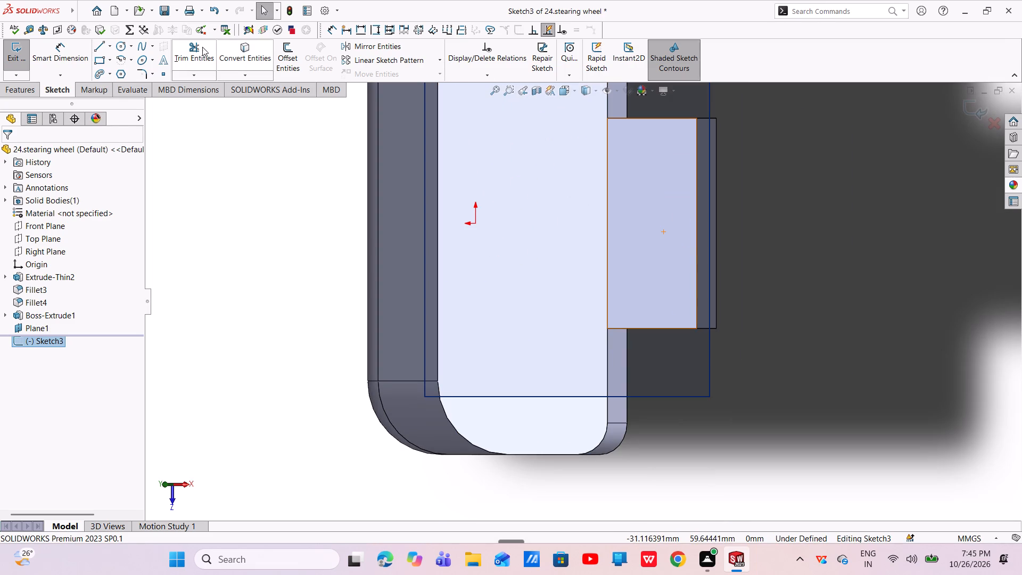
pyautogui.click(114, 43)
pyautogui.click(111, 43)
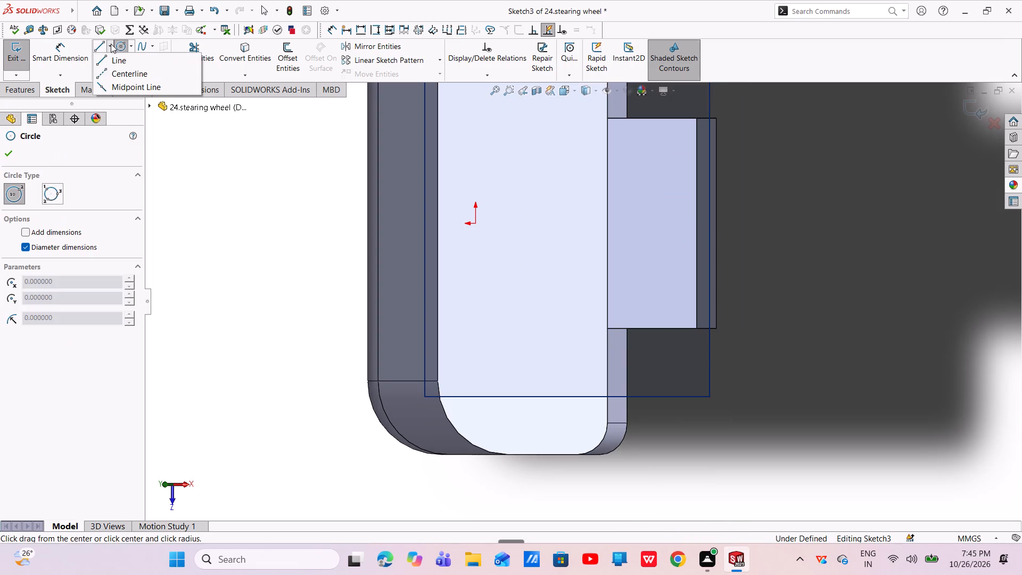
pyautogui.click(130, 74)
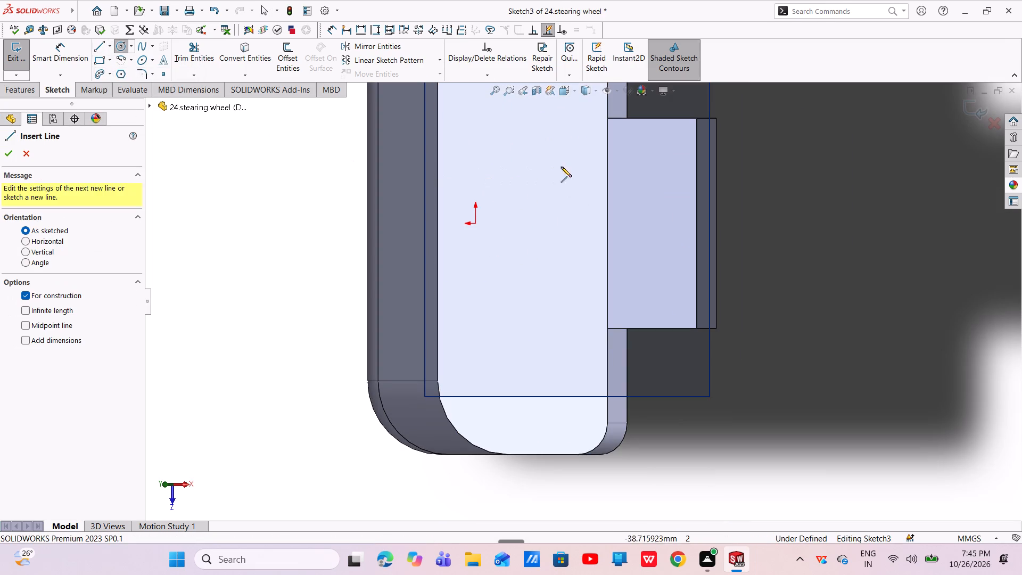
pyautogui.click(694, 119)
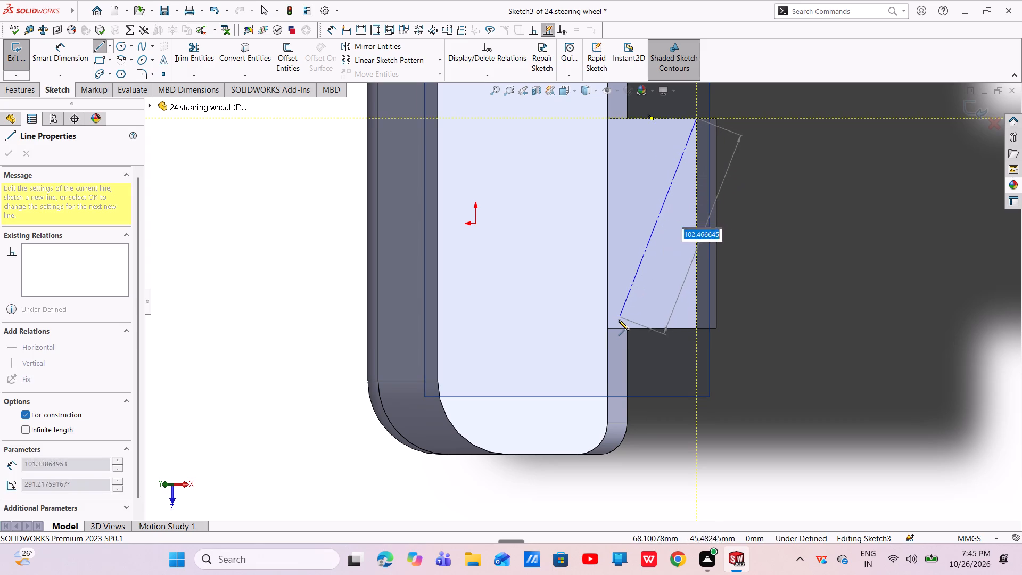
pyautogui.click(607, 328)
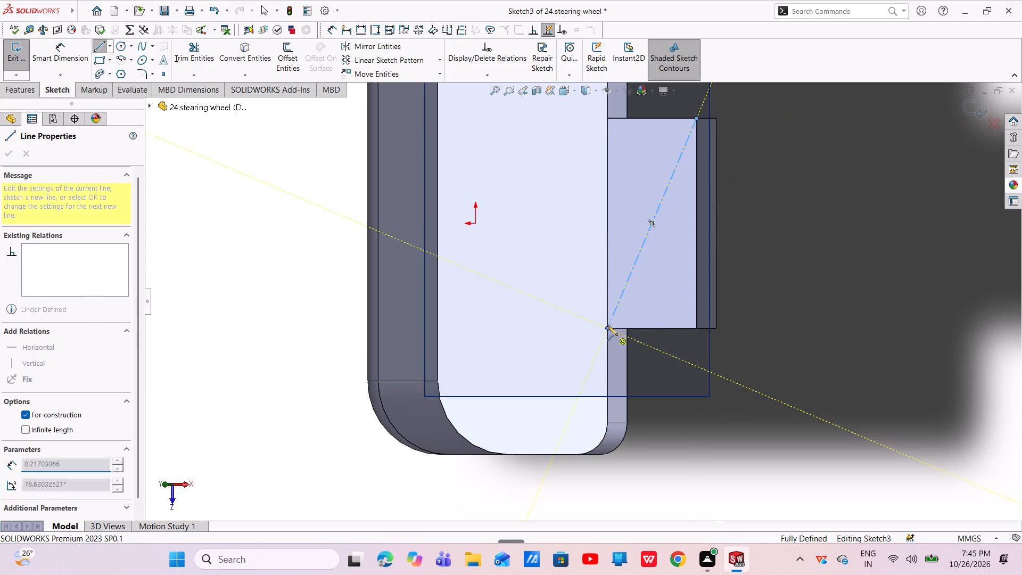
pyautogui.rightClick(596, 289)
pyautogui.click(614, 296)
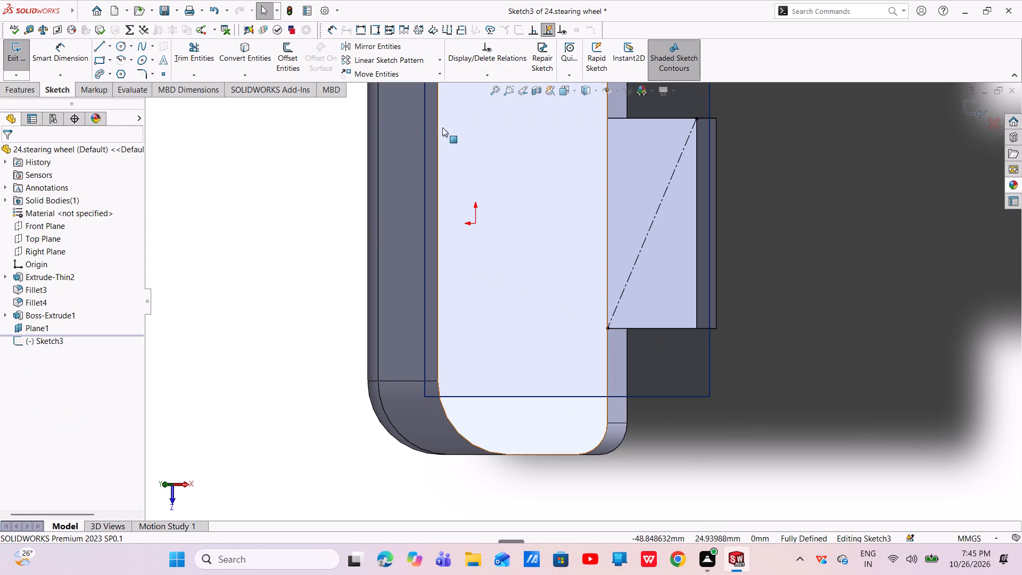
# Sketch a circle about 23 mm in diameter centred on the midpoint of the diagonal centerline.
pyautogui.click(117, 44)
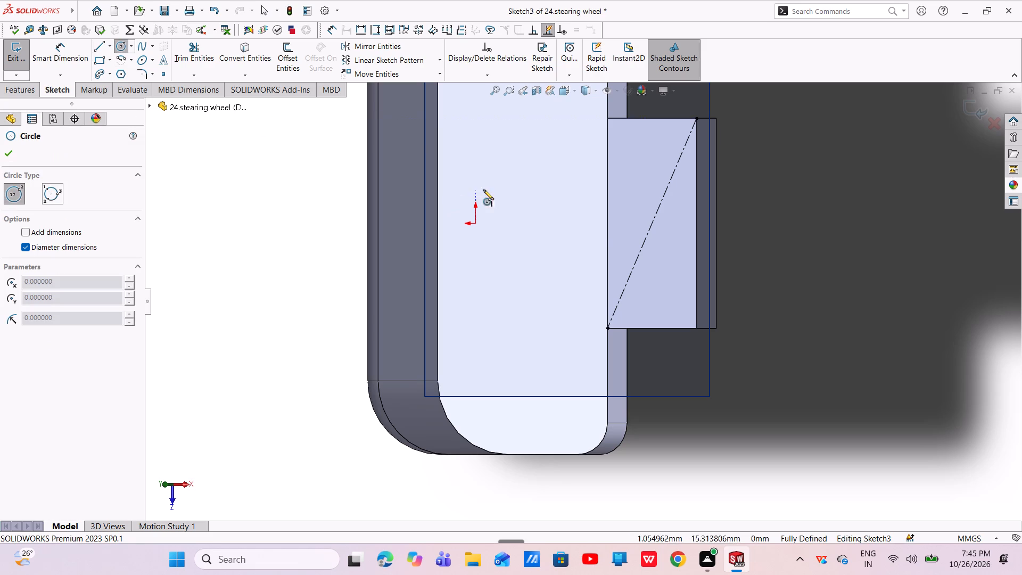
pyautogui.click(653, 224)
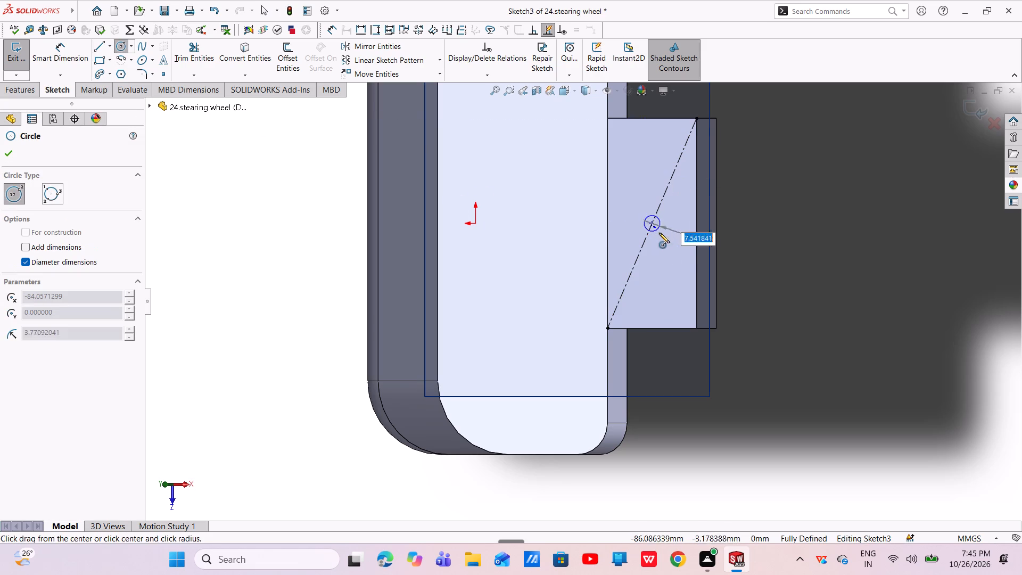
pyautogui.click(668, 241)
pyautogui.rightClick(667, 241)
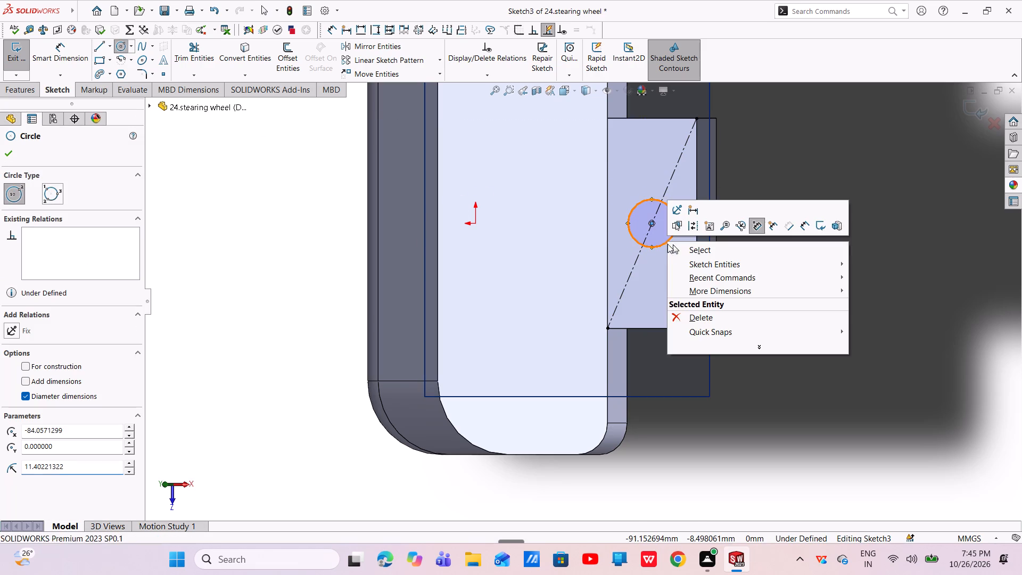
pyautogui.click(687, 251)
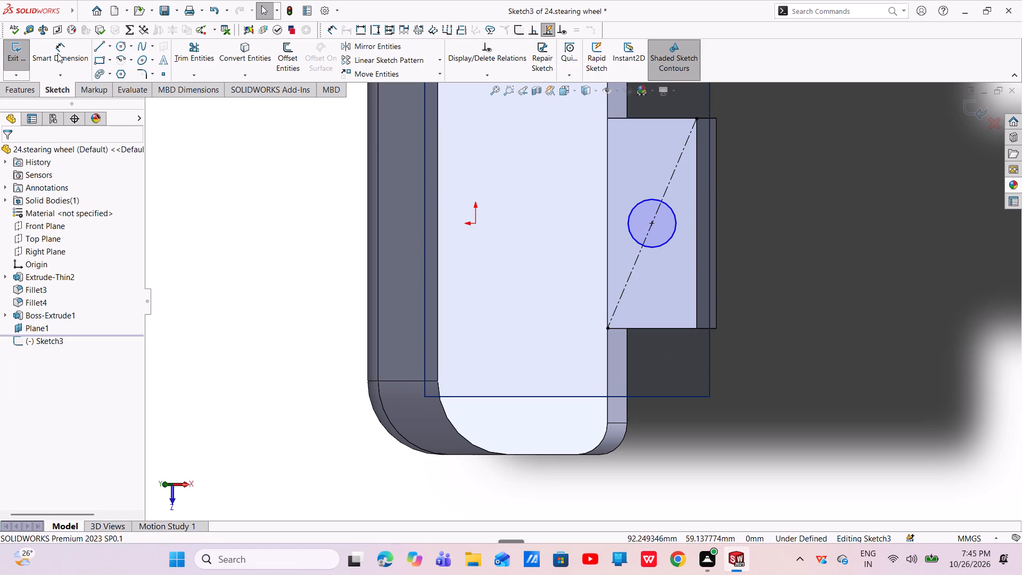
# Dimension the circle's diameter to 25 mm.
pyautogui.click(57, 53)
pyautogui.click(675, 220)
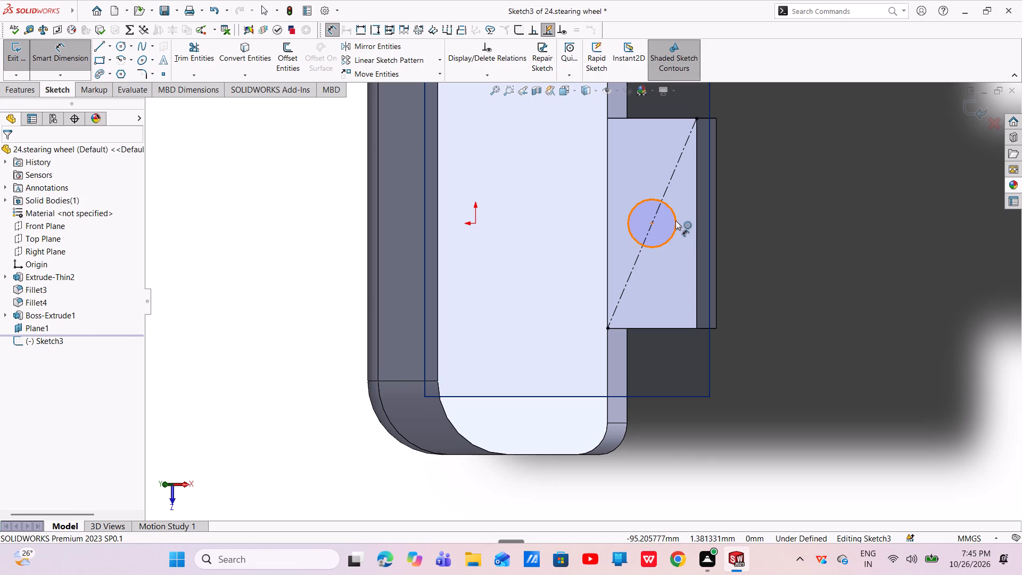
pyautogui.click(797, 226)
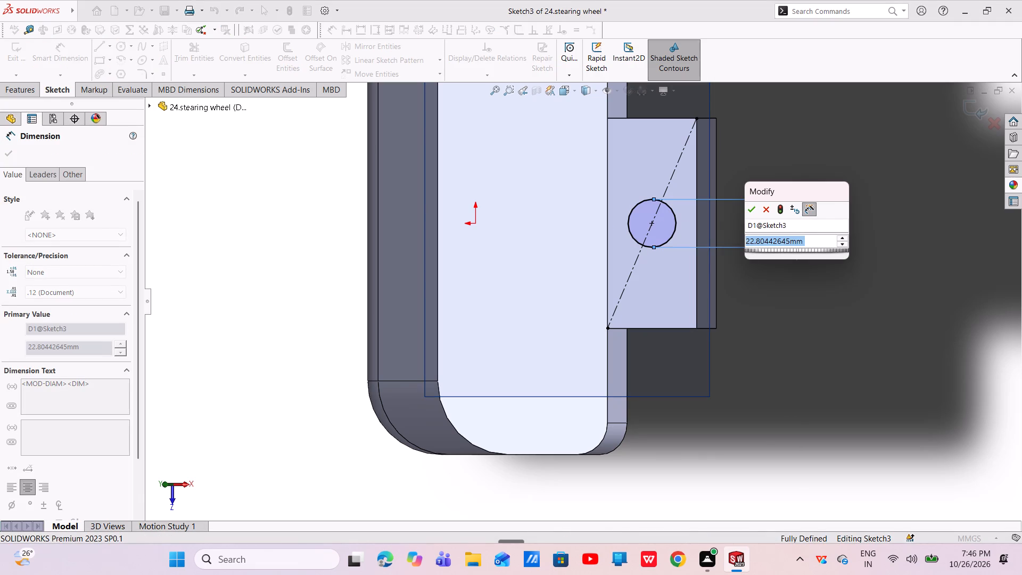
pyautogui.press('BackSpace')
pyautogui.write('25')
pyautogui.press('Return')
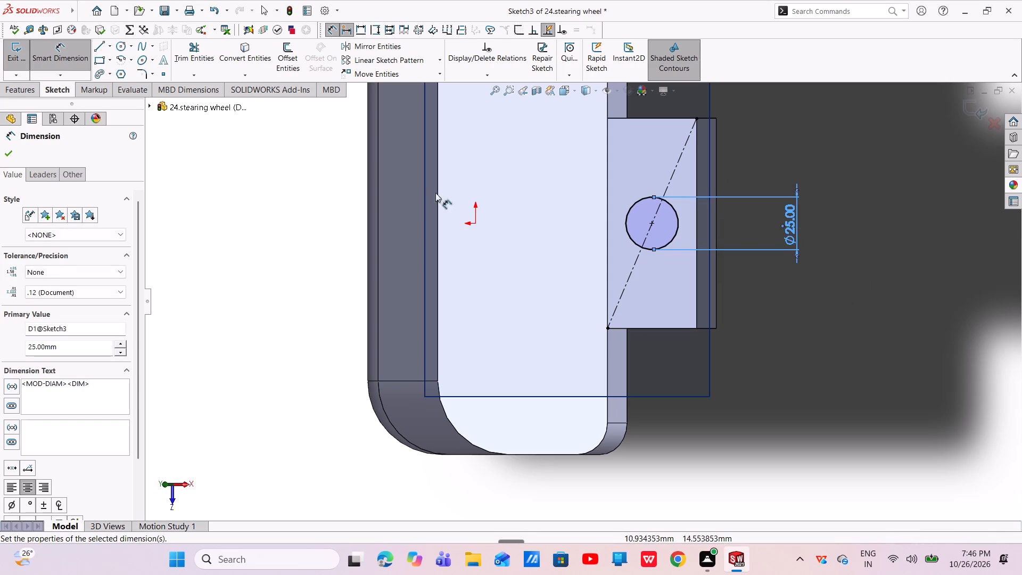
pyautogui.click(12, 155)
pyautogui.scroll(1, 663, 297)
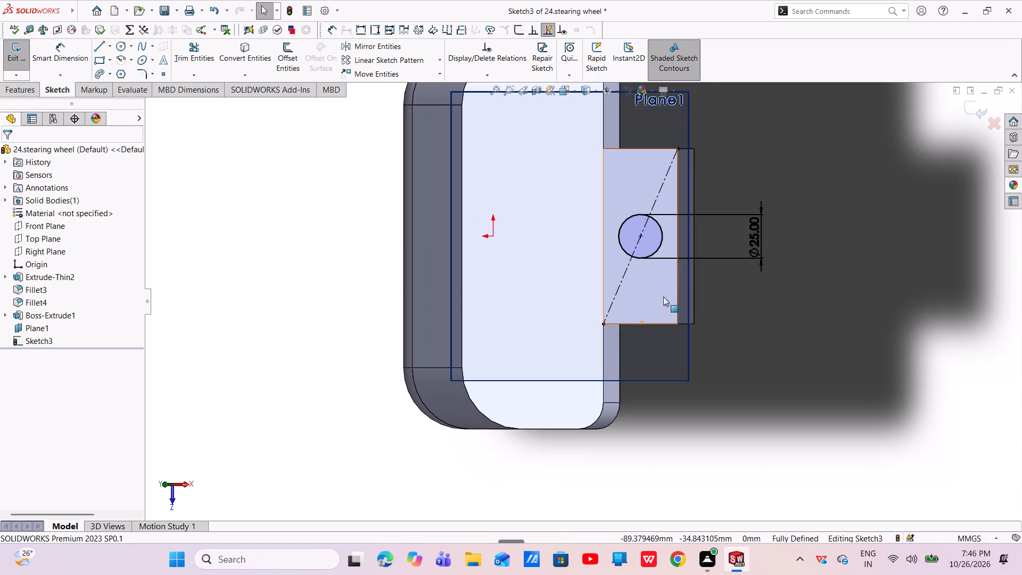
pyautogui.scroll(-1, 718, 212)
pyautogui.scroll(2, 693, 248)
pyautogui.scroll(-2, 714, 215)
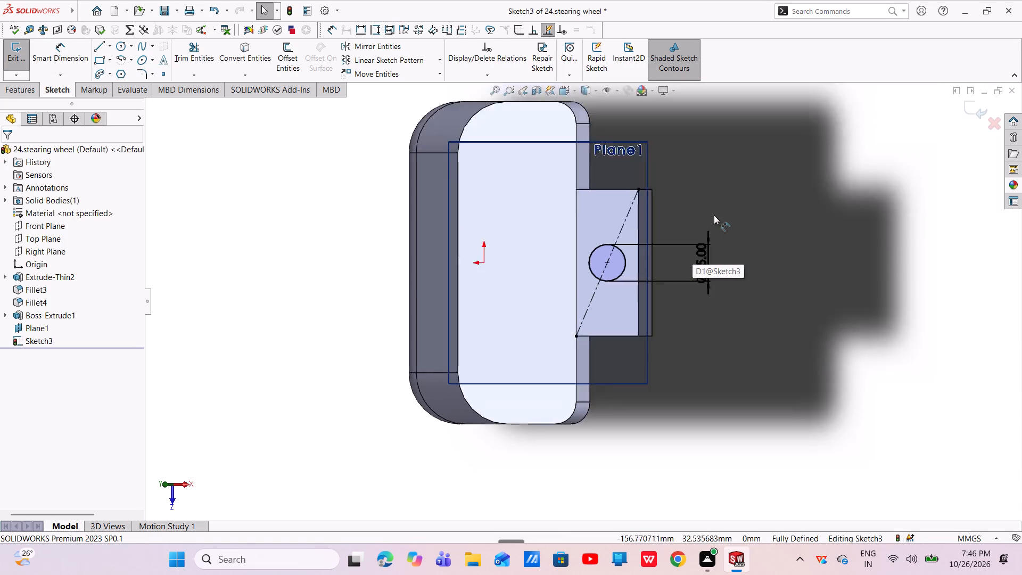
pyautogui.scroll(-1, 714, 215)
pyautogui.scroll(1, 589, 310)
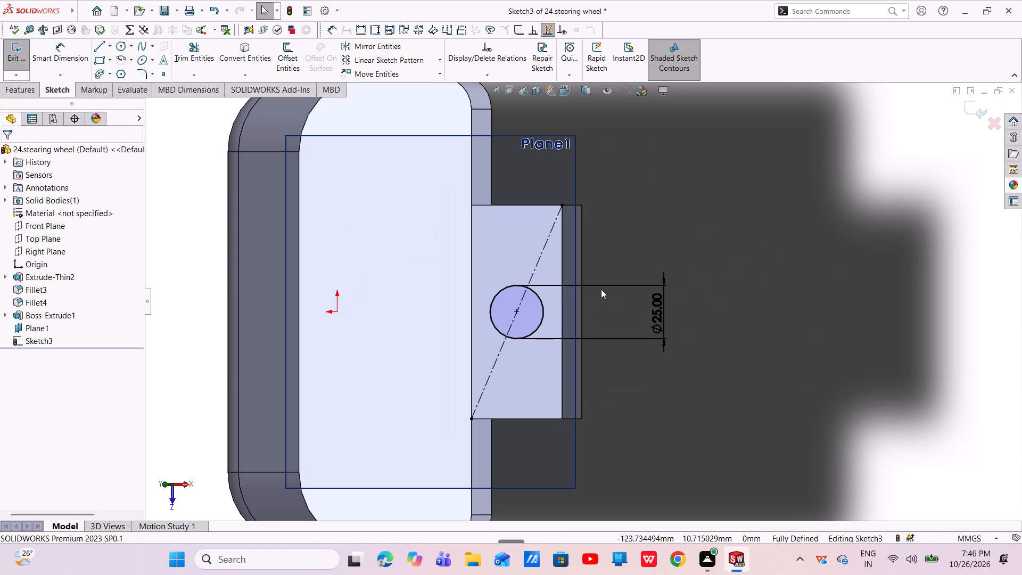
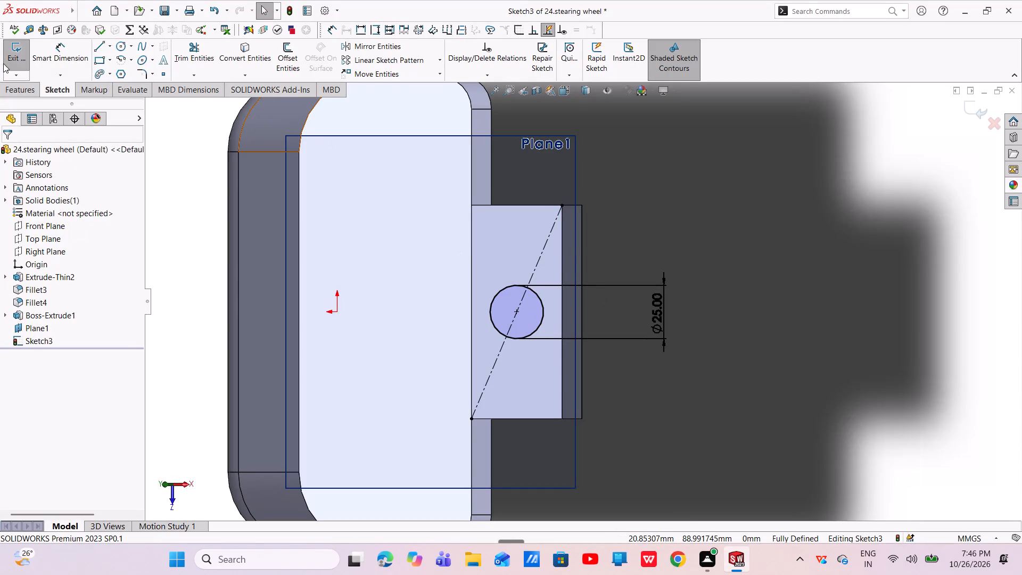
# Extrude the 25 mm circle as a merged boss with a blind depth of 650 mm in Direction 1.
pyautogui.click(12, 89)
pyautogui.click(18, 61)
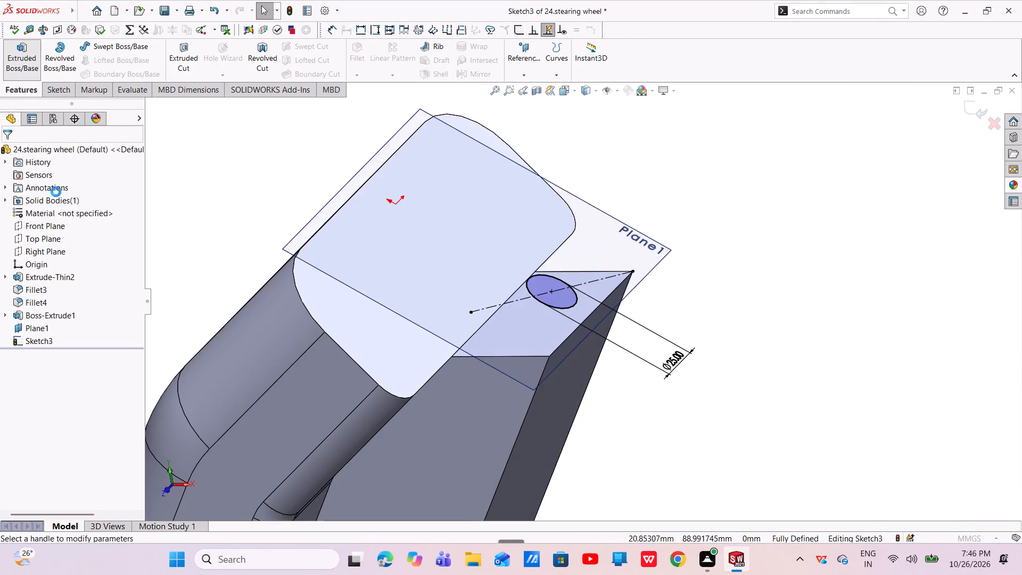
pyautogui.press('BackSpace')
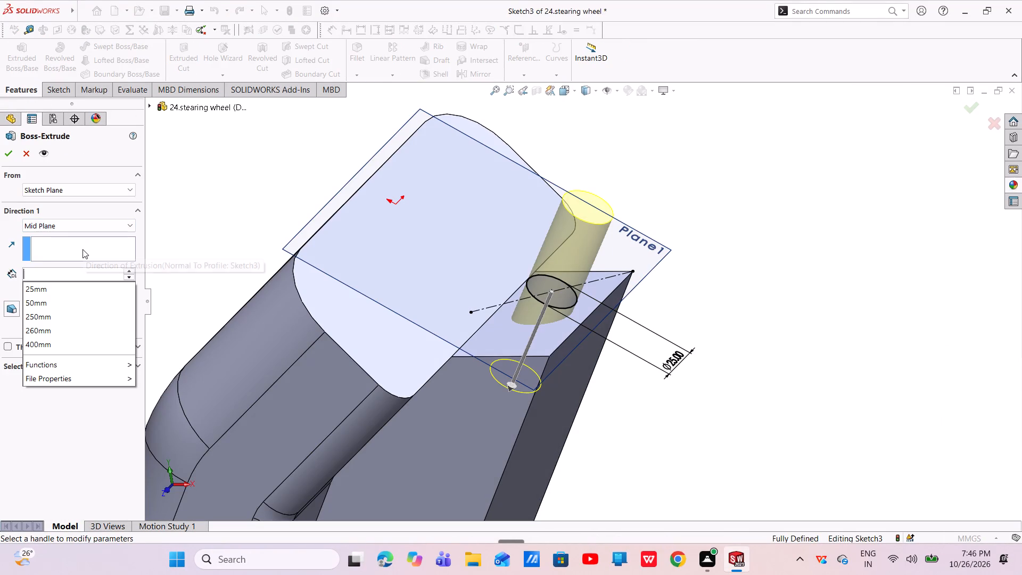
pyautogui.write('65')
pyautogui.press('0')
pyautogui.press('Return')
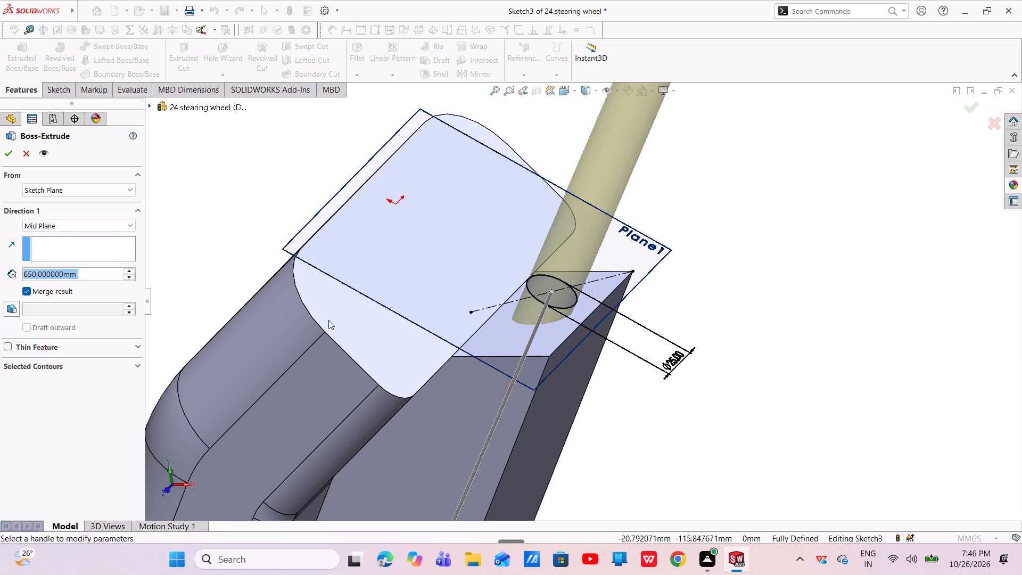
pyautogui.click(117, 224)
pyautogui.click(47, 236)
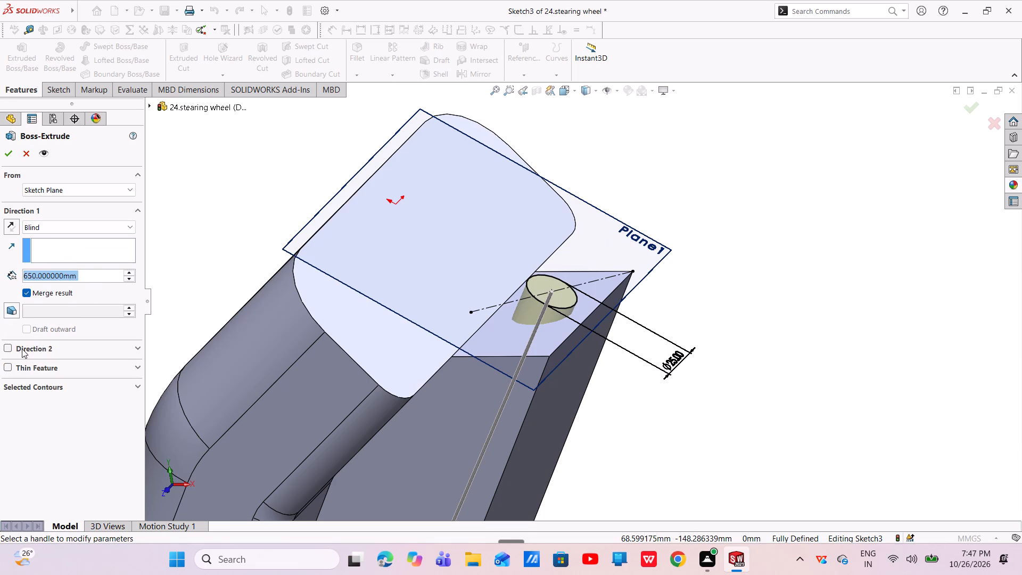
pyautogui.click(11, 364)
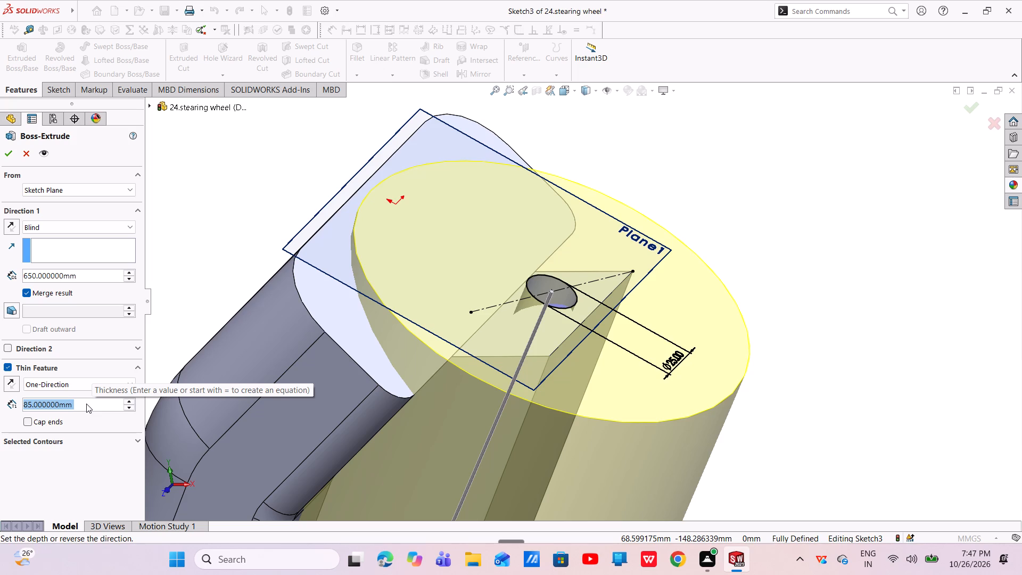
pyautogui.click(7, 367)
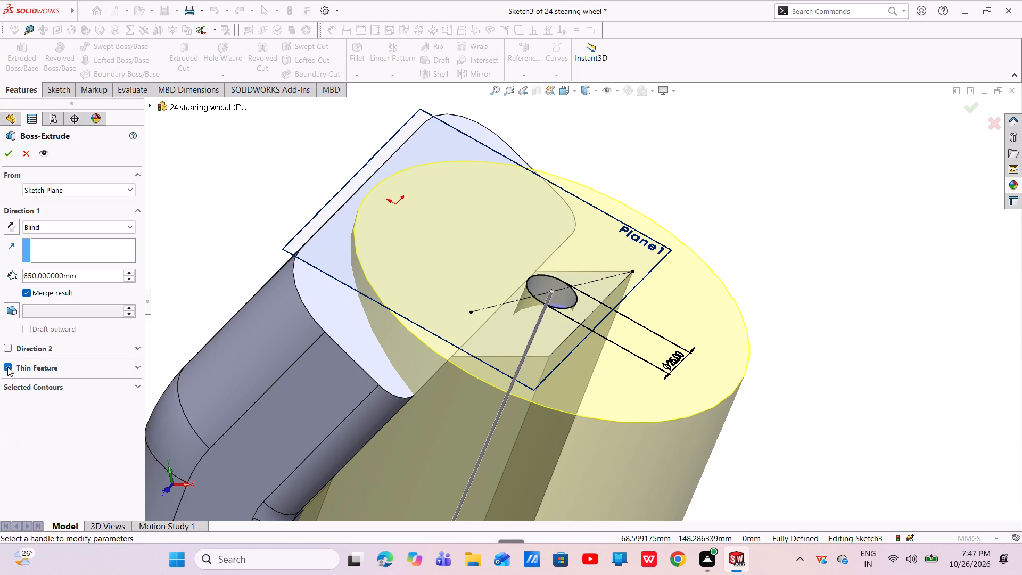
# Add a second extrusion direction with a blind depth of 150 mm and complete the rod.
pyautogui.click(8, 347)
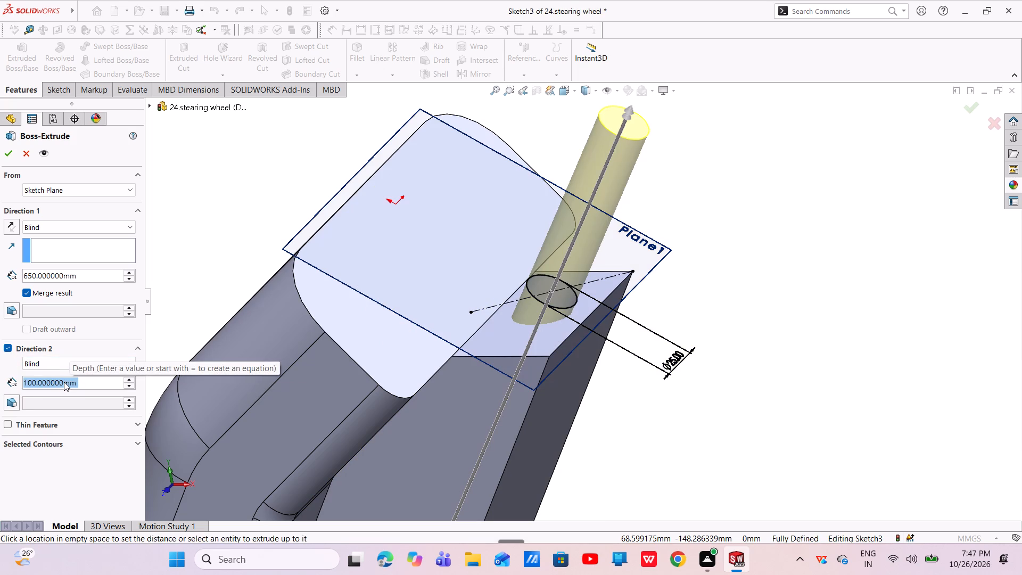
pyautogui.press('BackSpace')
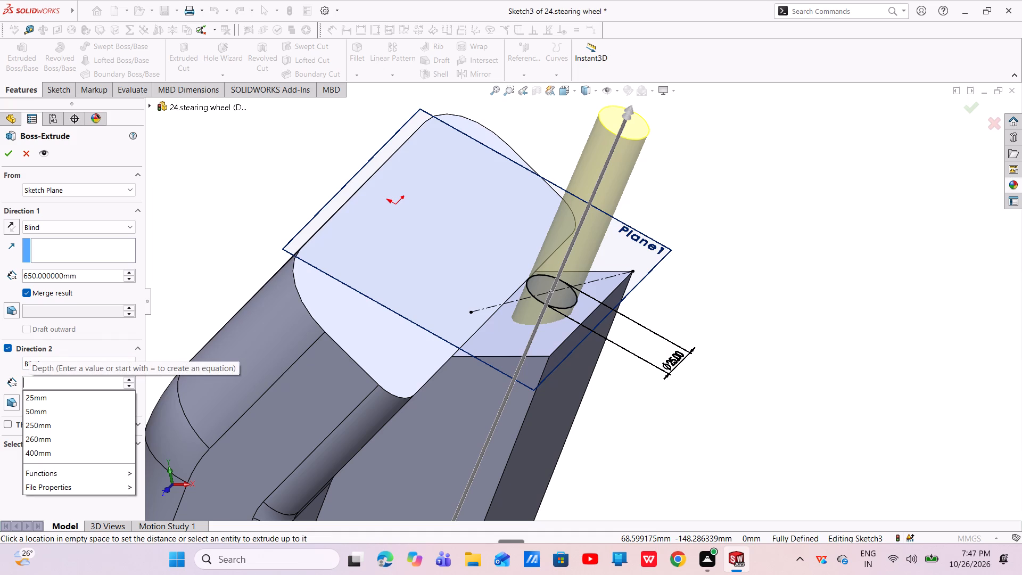
pyautogui.write('15')
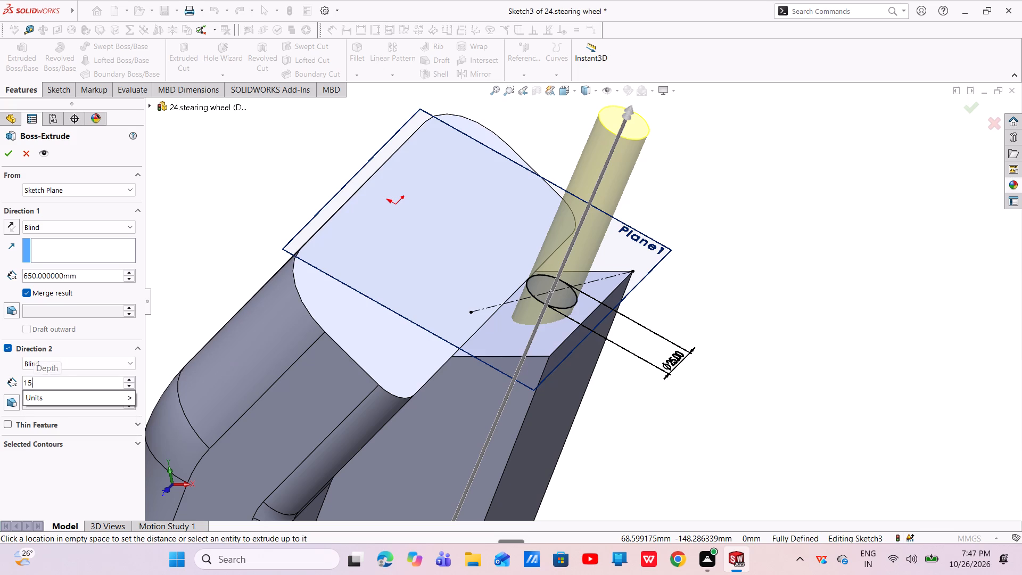
pyautogui.press('0')
pyautogui.press('Return')
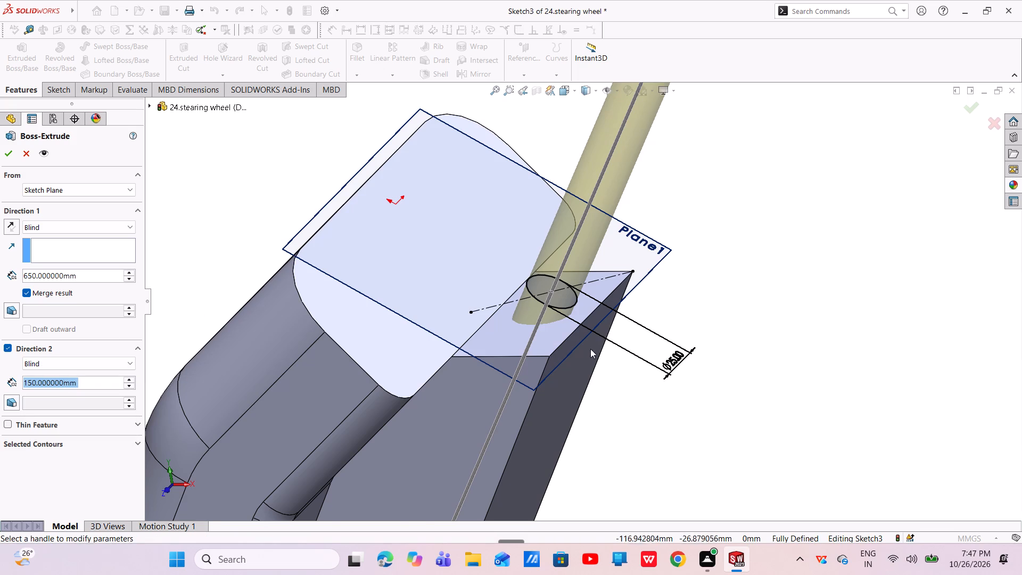
pyautogui.scroll(9, 590, 349)
pyautogui.moveTo(582, 339); pyautogui.dragTo(495, 195, button='middle')
pyautogui.scroll(4, 506, 279)
pyautogui.scroll(-6, 554, 297)
pyautogui.scroll(4, 565, 307)
pyautogui.moveTo(567, 308); pyautogui.dragTo(558, 357, button='middle')
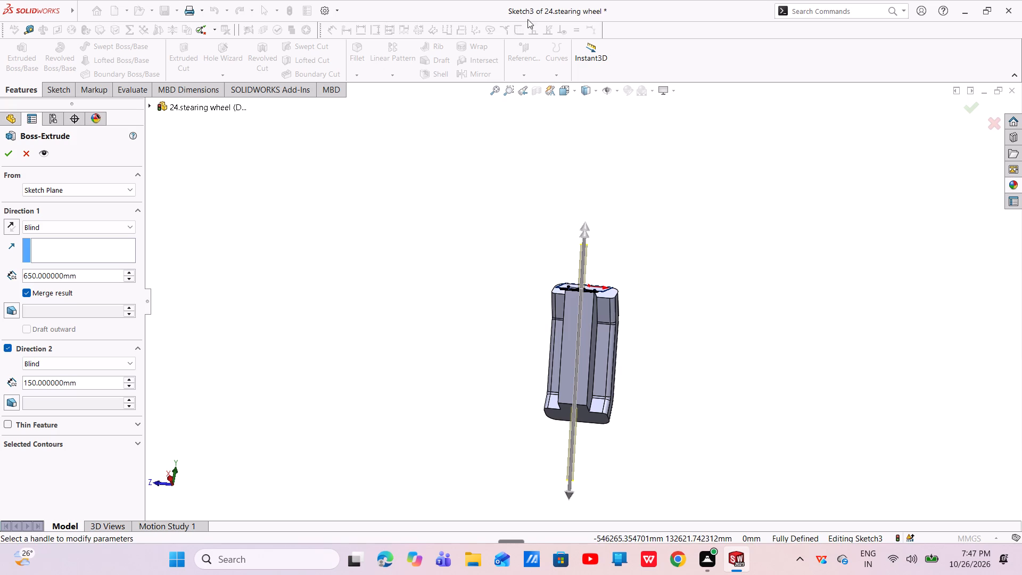
pyautogui.click(5, 154)
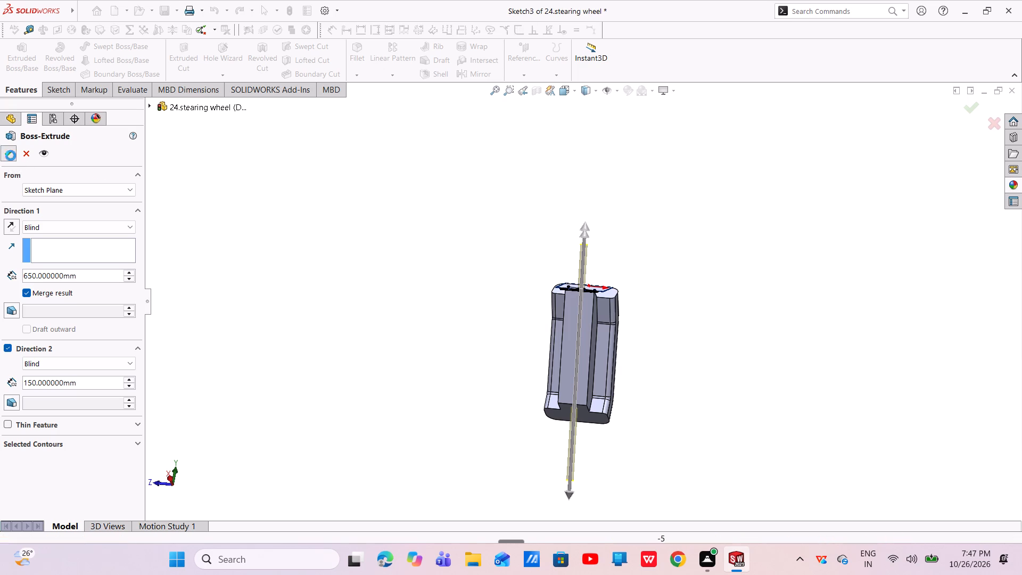
# Create a reference axis through the cylindrical face of the rod's upper portion.
pyautogui.scroll(-3, 628, 391)
pyautogui.scroll(4, 614, 379)
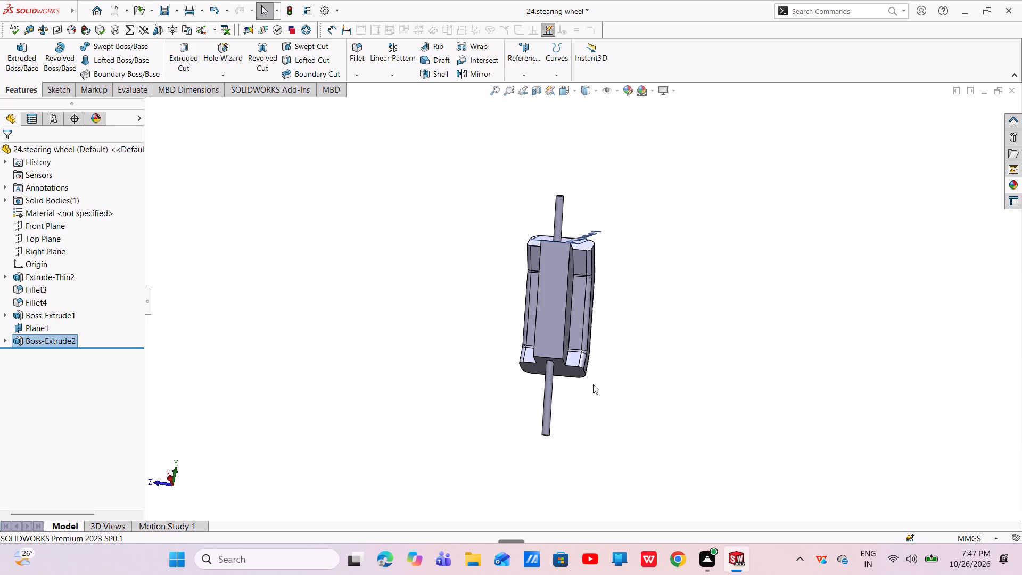
pyautogui.scroll(-8, 559, 209)
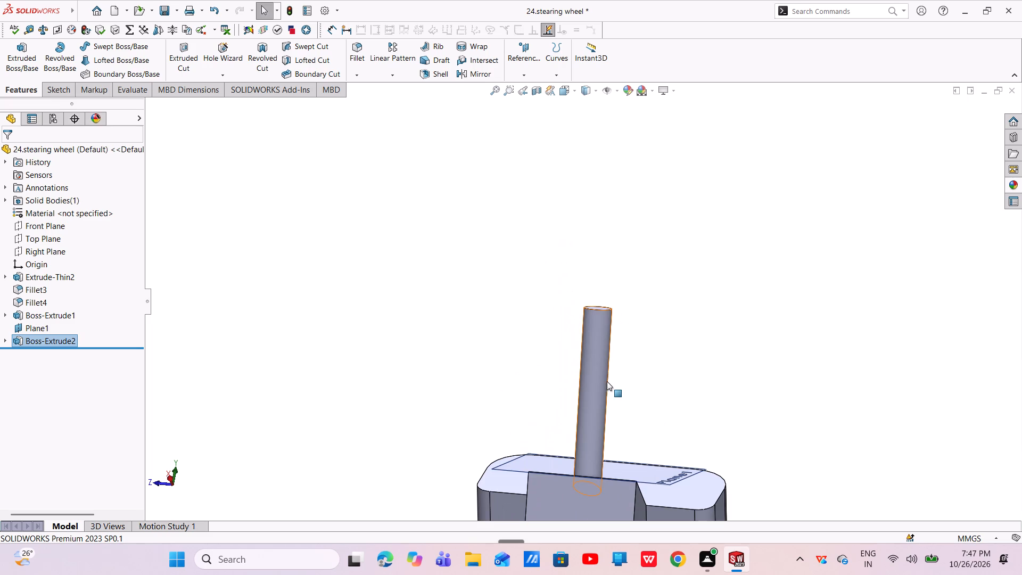
pyautogui.click(600, 377)
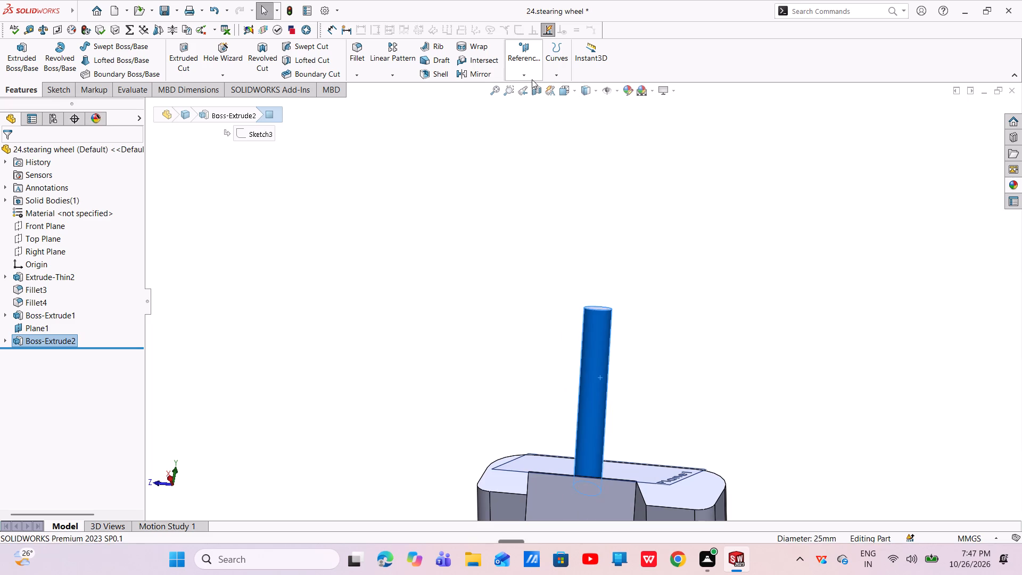
pyautogui.click(532, 79)
pyautogui.click(530, 104)
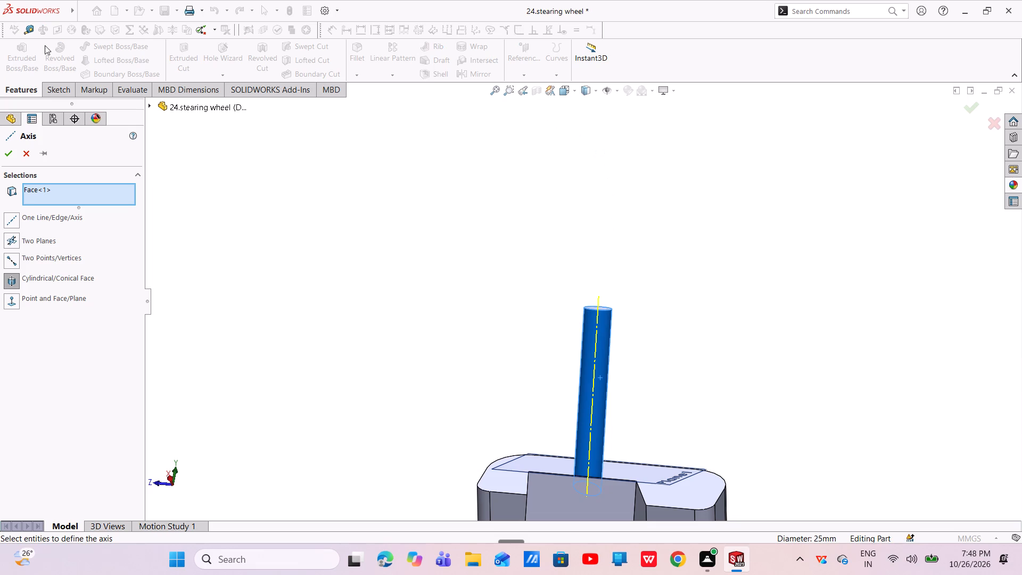
pyautogui.click(6, 156)
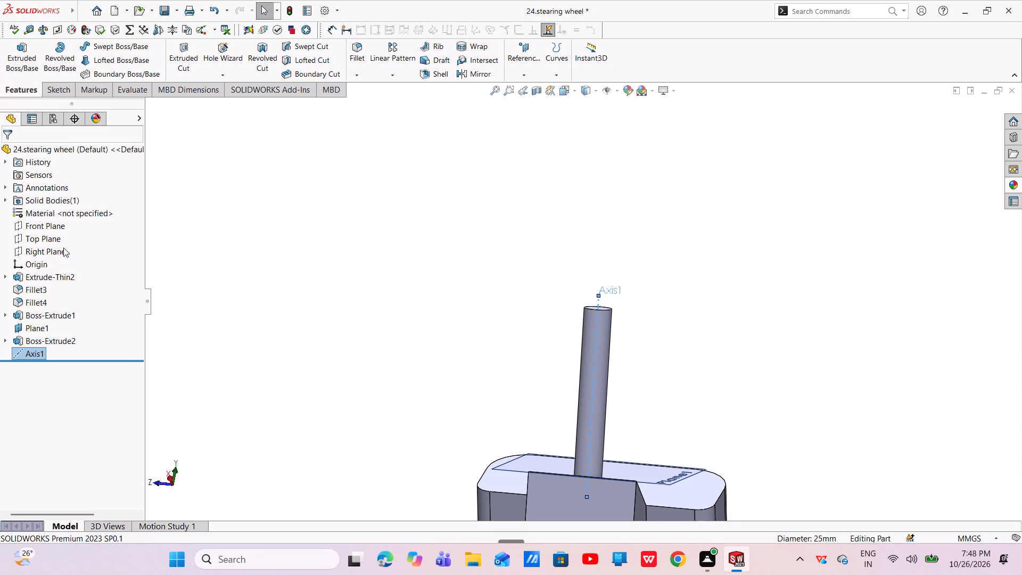
# Start a sketch on the Front Plane and draw a circle about 30 mm in diameter above the arm's upper end.
pyautogui.click(54, 228)
pyautogui.click(61, 215)
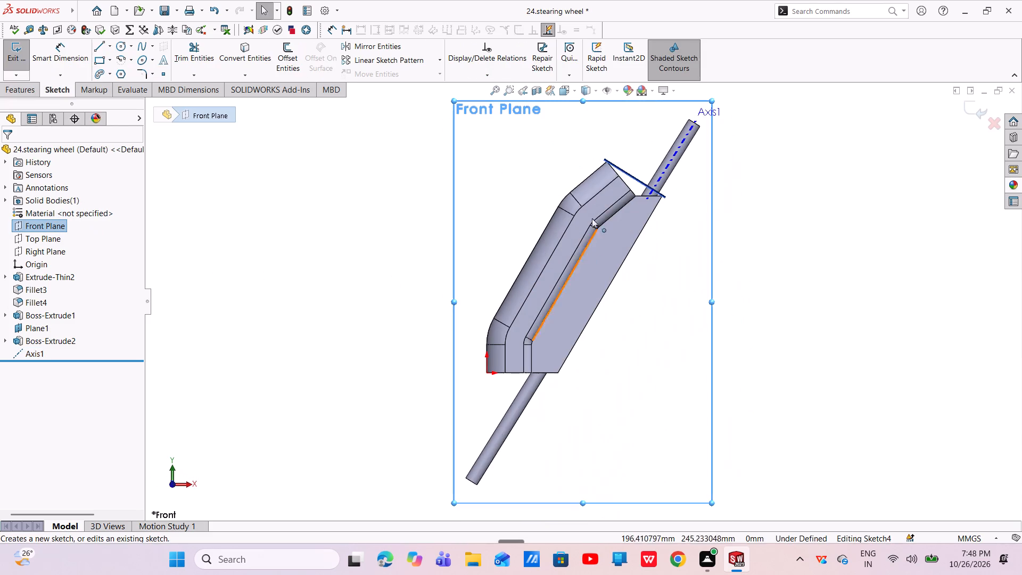
pyautogui.scroll(2, 645, 145)
pyautogui.scroll(-2, 653, 150)
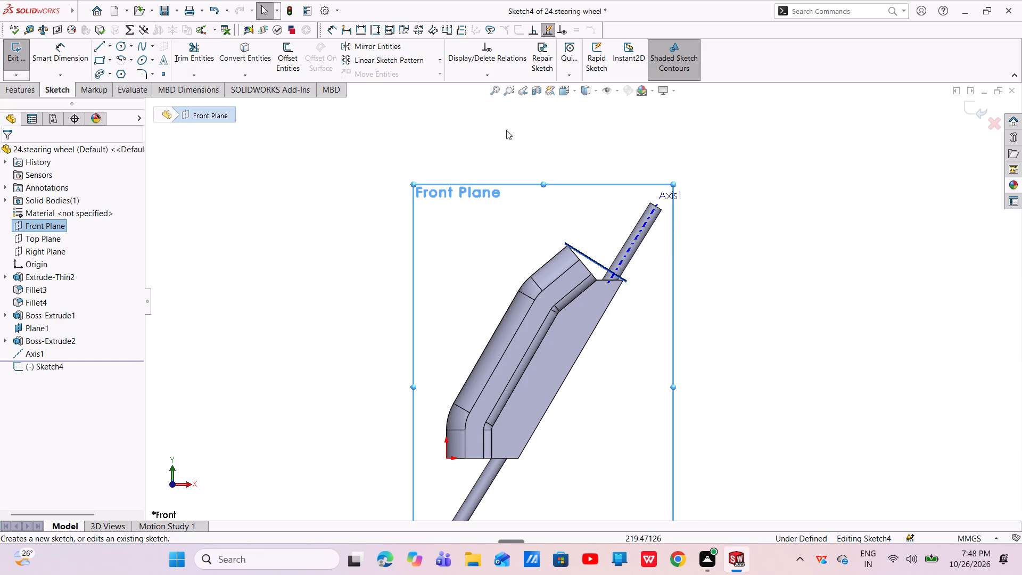
pyautogui.click(117, 43)
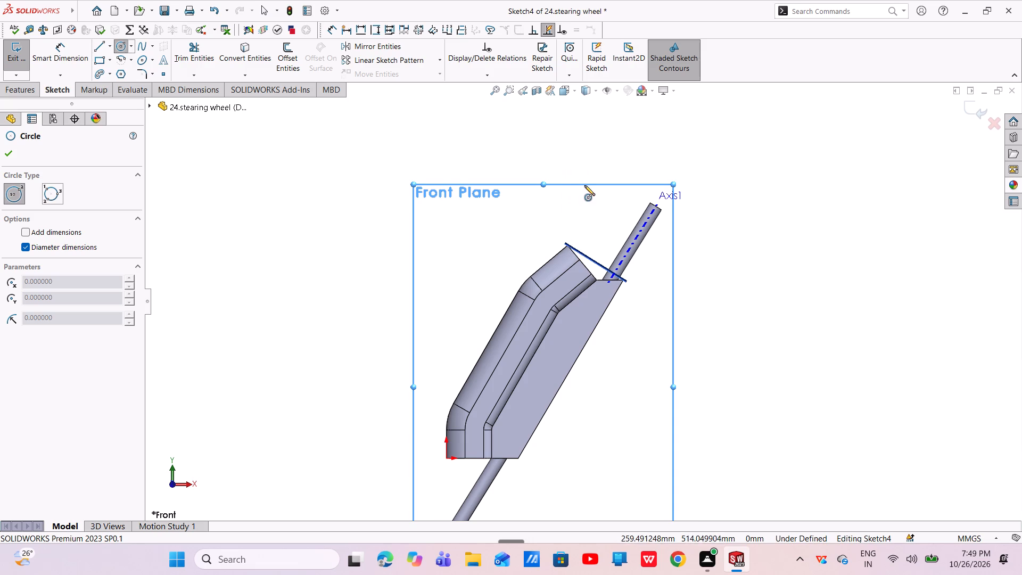
pyautogui.scroll(-6, 584, 185)
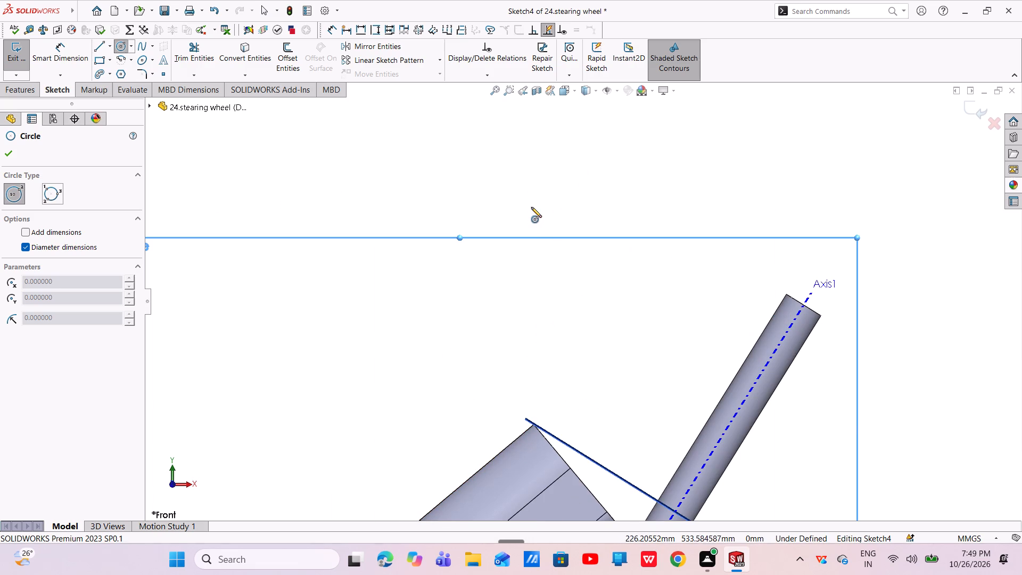
pyautogui.click(532, 246)
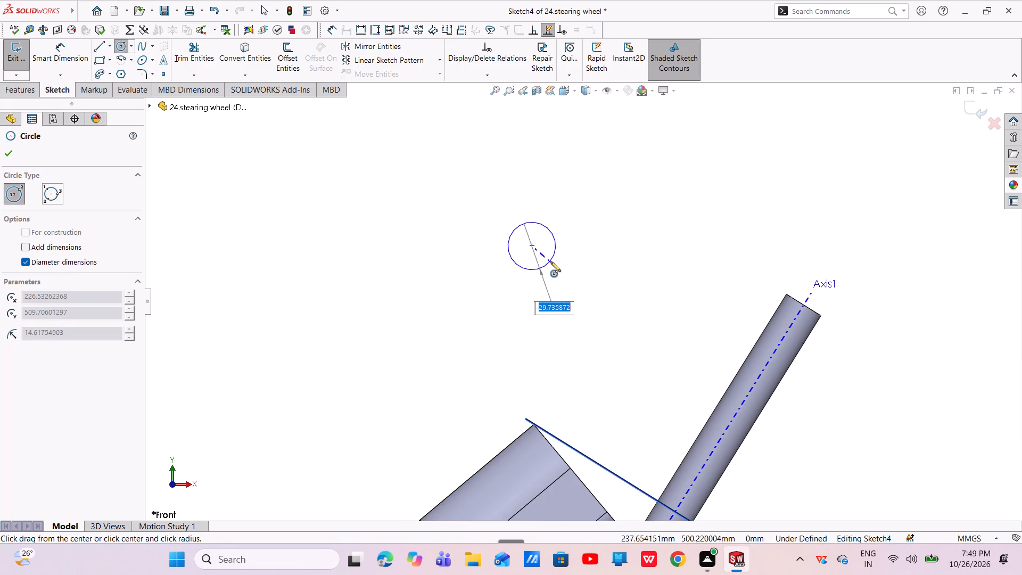
pyautogui.click(550, 261)
pyautogui.rightClick(550, 261)
pyautogui.click(564, 268)
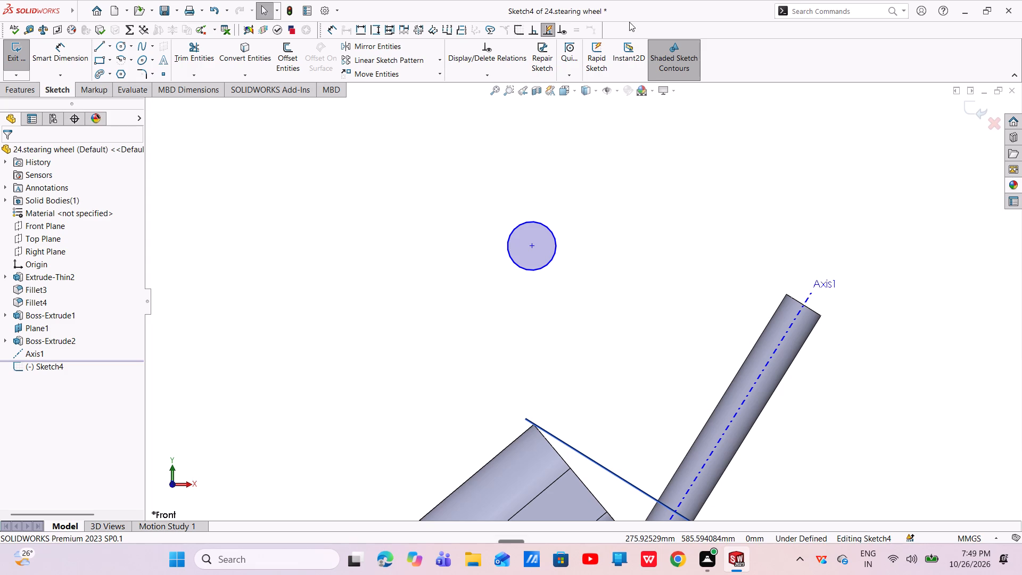
# Dimension the new circle's diameter to 35 mm.
pyautogui.click(79, 51)
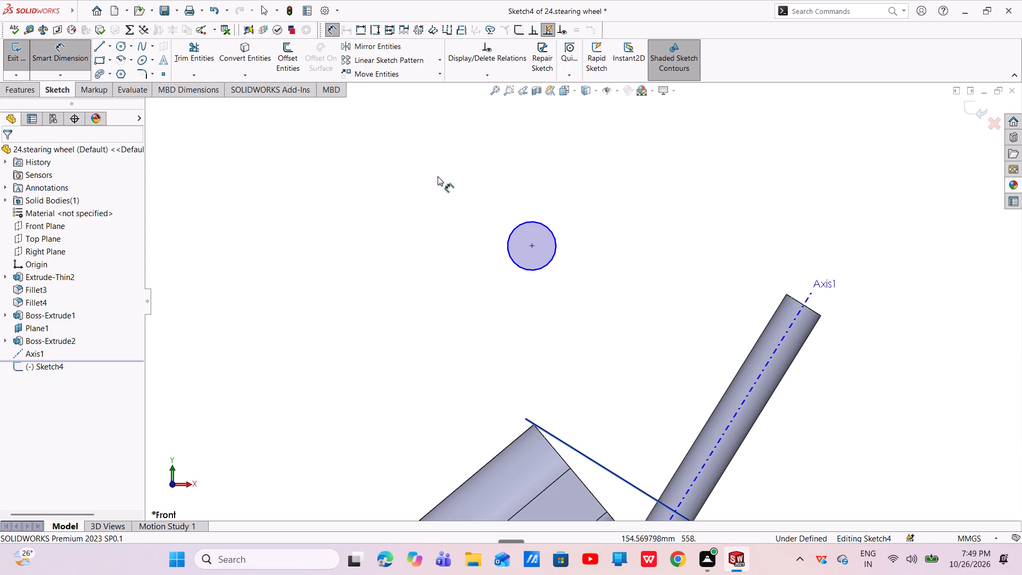
pyautogui.click(552, 258)
pyautogui.click(650, 205)
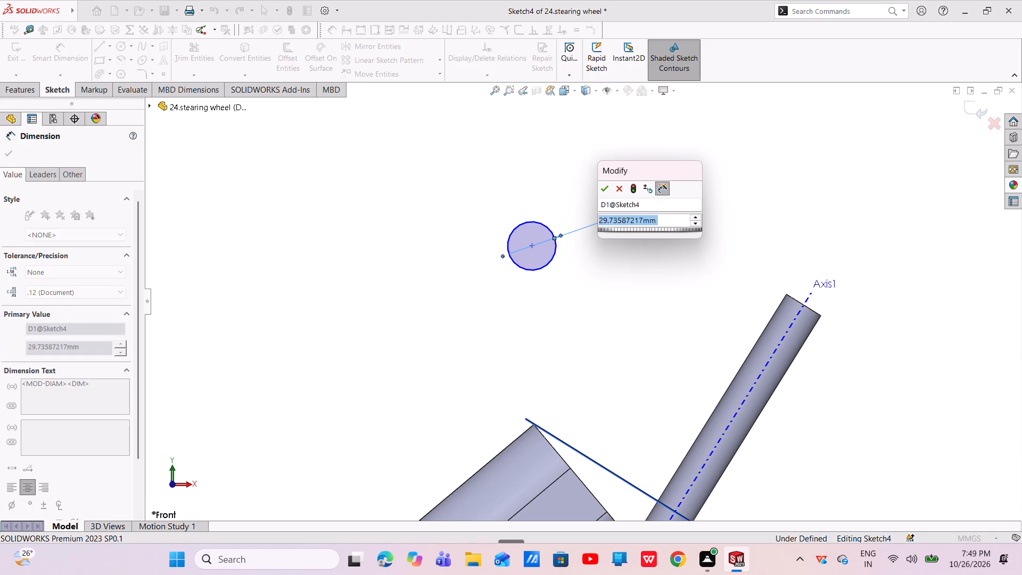
pyautogui.press('BackSpace')
pyautogui.write('35')
pyautogui.press('Return')
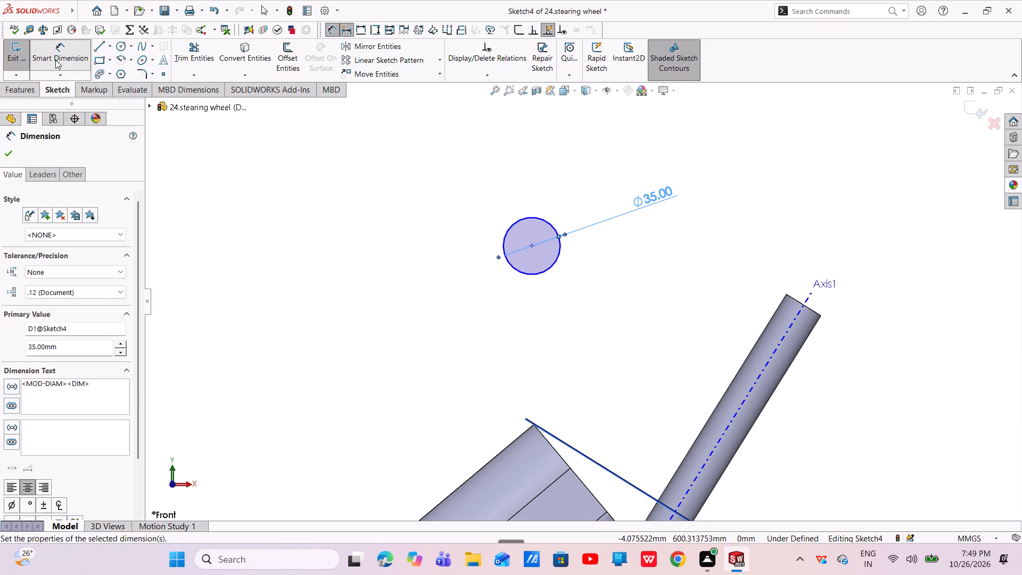
# Dimension the circle's centre 150 mm from the angled reference plane.
pyautogui.click(571, 448)
pyautogui.click(529, 274)
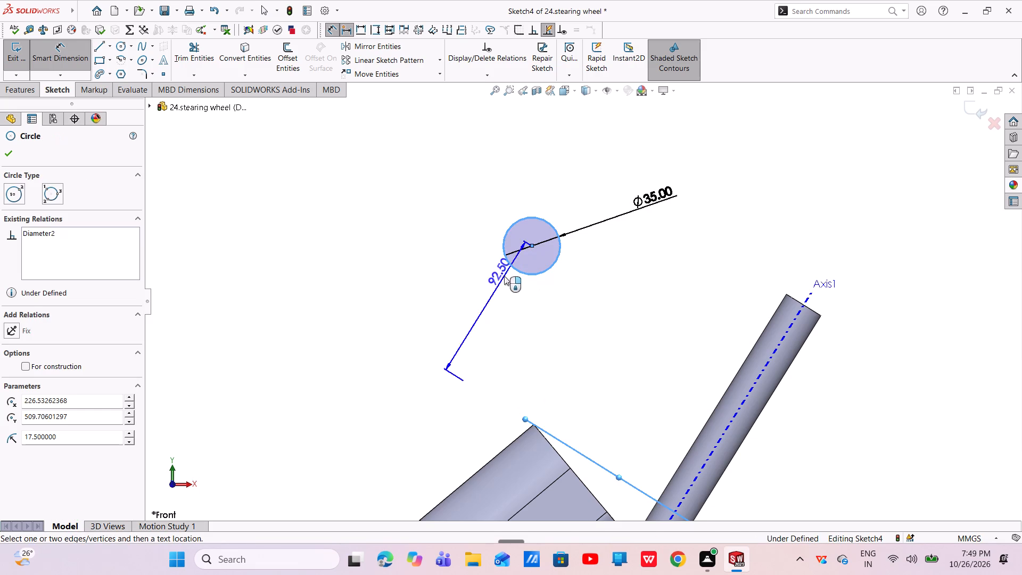
pyautogui.click(397, 276)
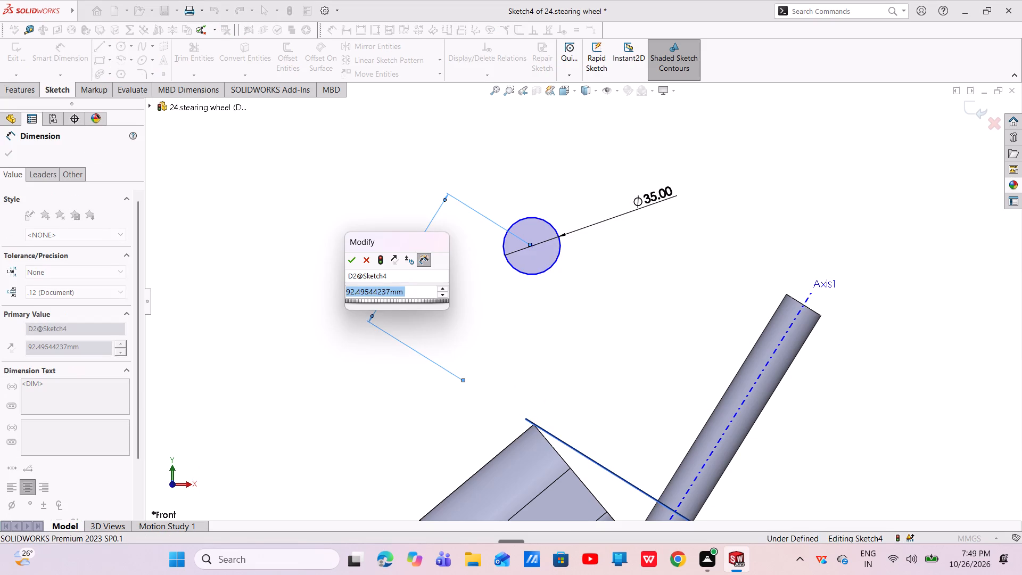
pyautogui.press('BackSpace')
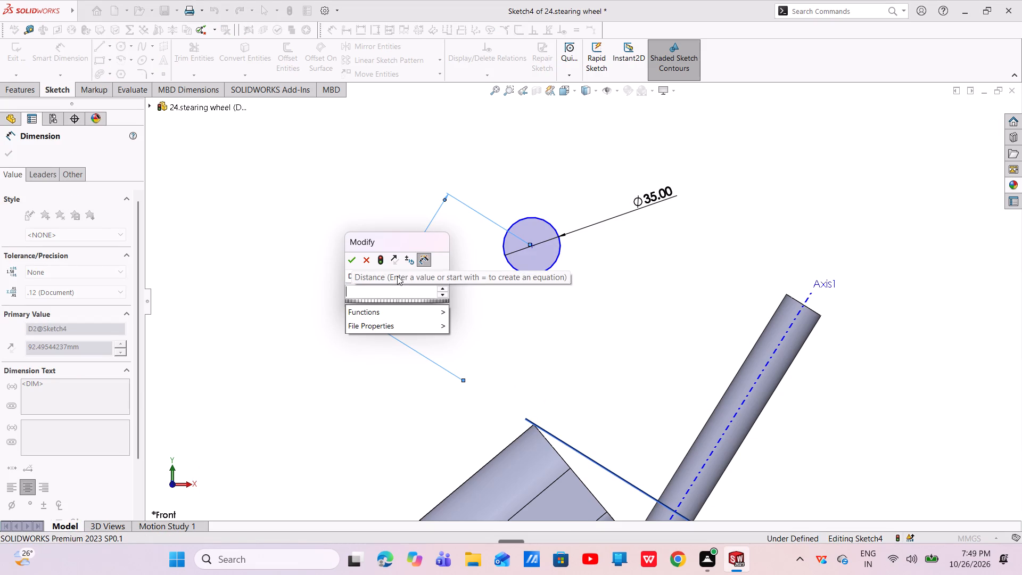
pyautogui.write('15')
pyautogui.press('0')
pyautogui.press('Return')
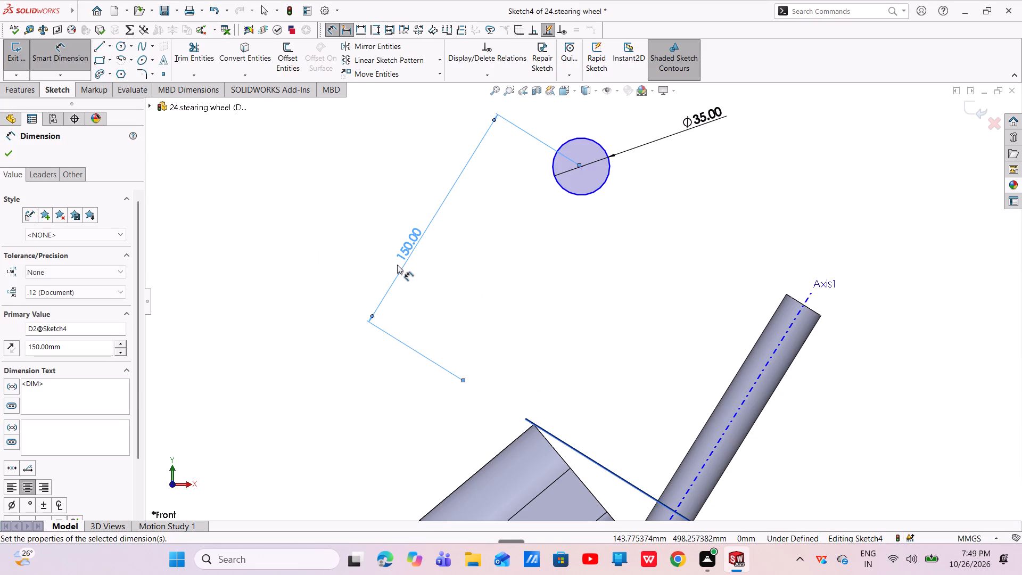
pyautogui.click(6, 156)
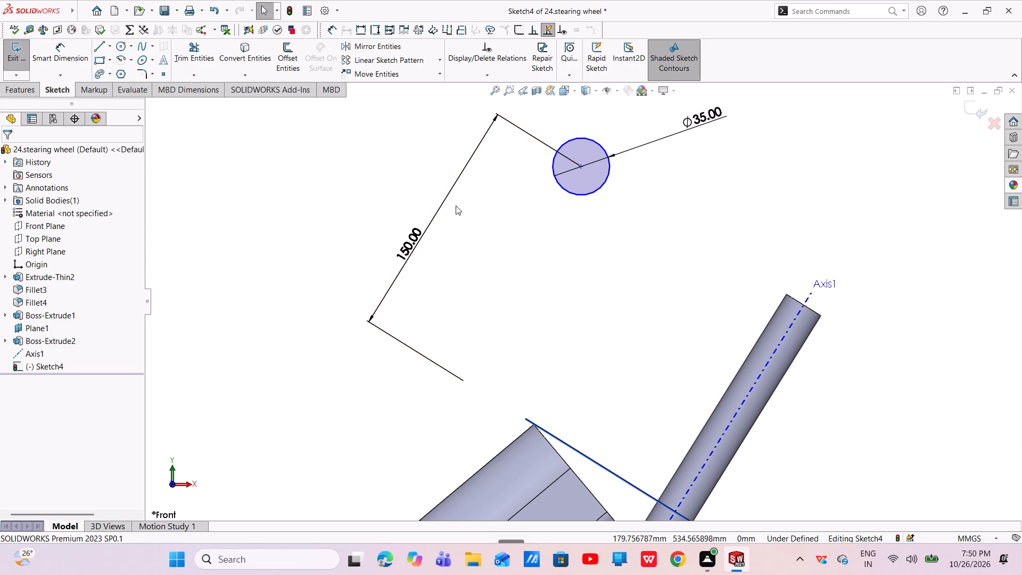
# Set the distance between the circle's centre and the angled reference plane to 200 mm.
pyautogui.doubleClick(423, 237)
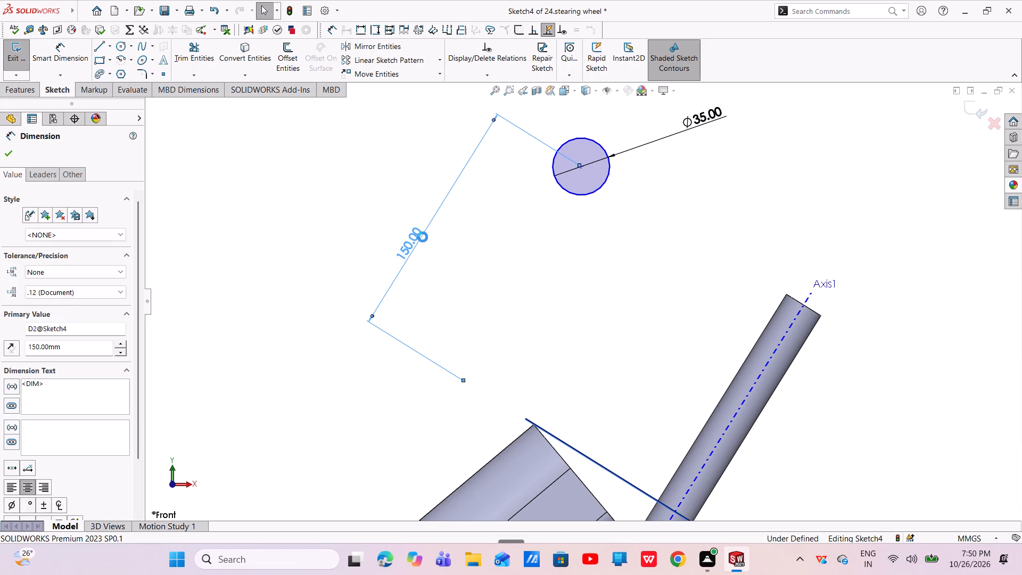
pyautogui.press('BackSpace')
pyautogui.write('200')
pyautogui.press('Return')
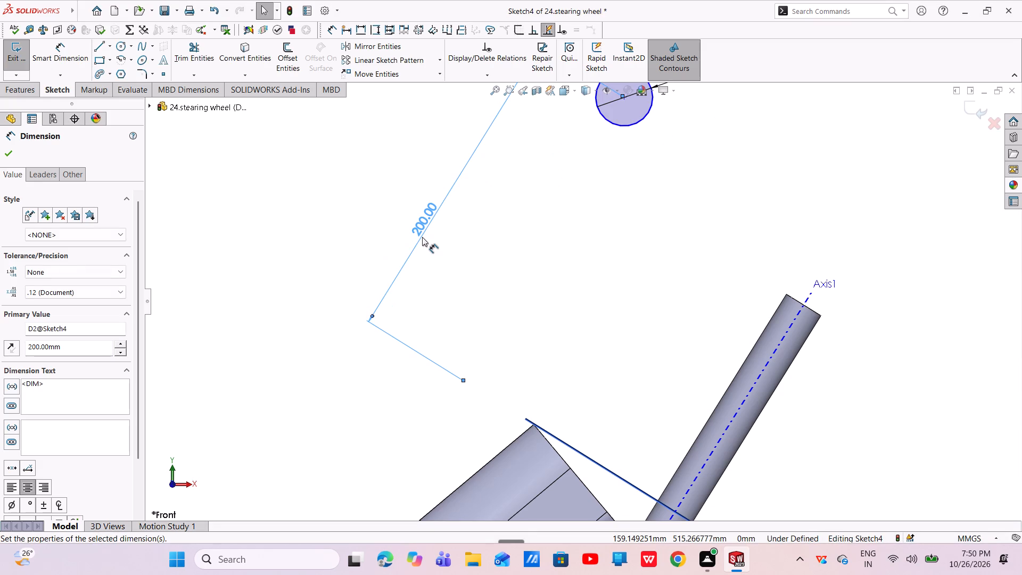
pyautogui.scroll(3, 565, 255)
pyautogui.scroll(-2, 679, 195)
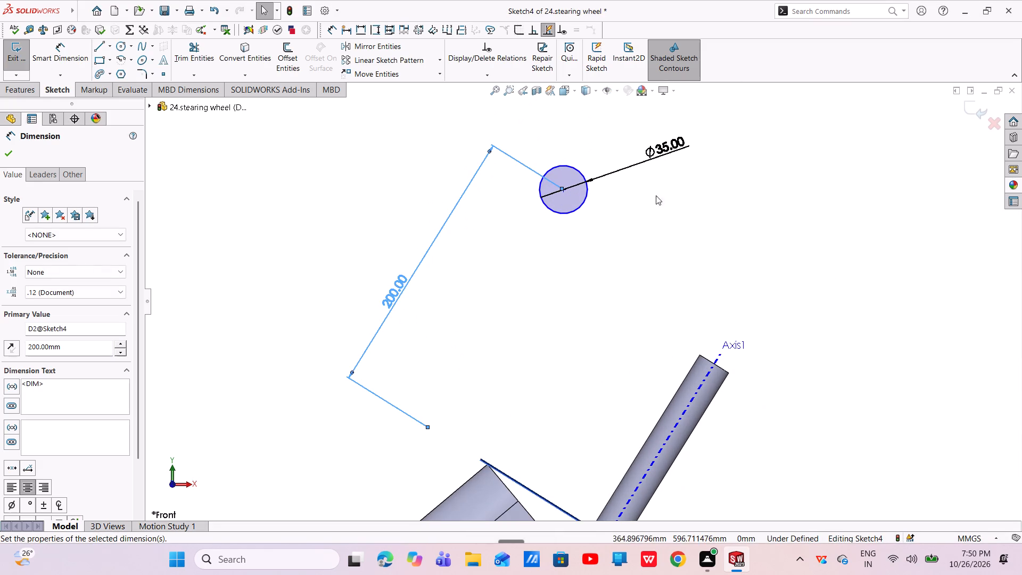
pyautogui.click(6, 152)
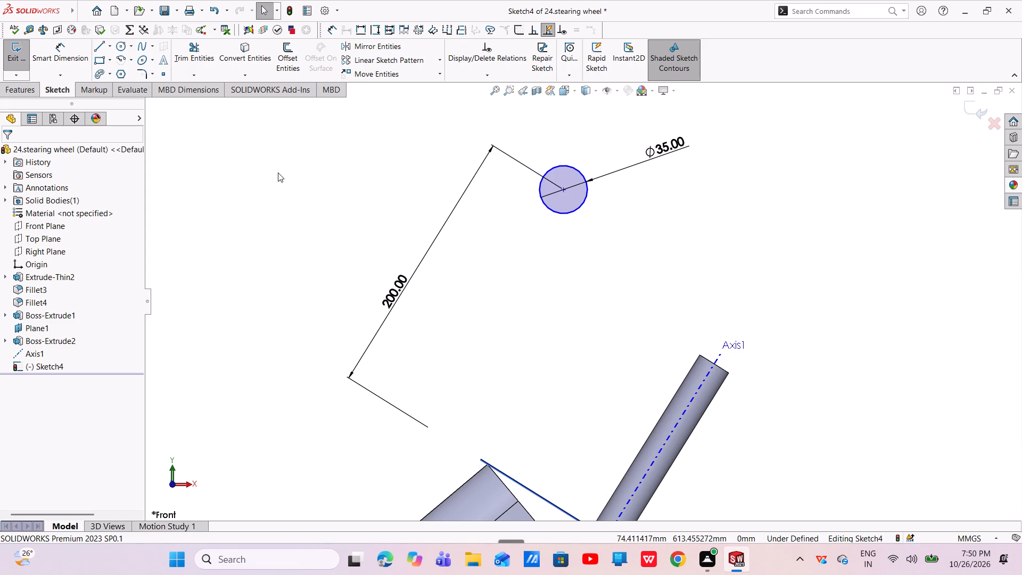
# Dimension the circle's centre 200 mm from Axis1.
pyautogui.click(56, 61)
pyautogui.click(56, 60)
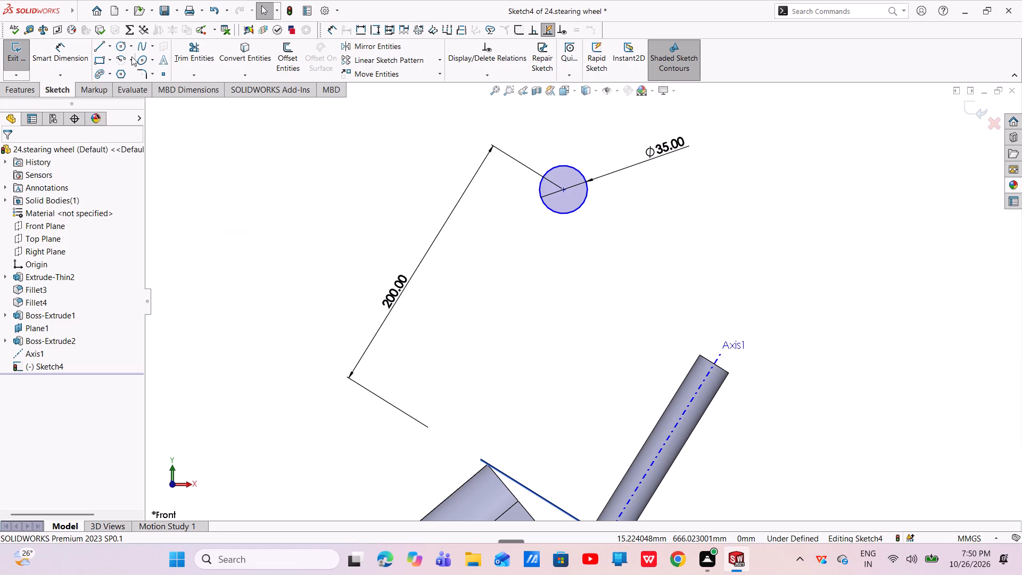
pyautogui.click(56, 53)
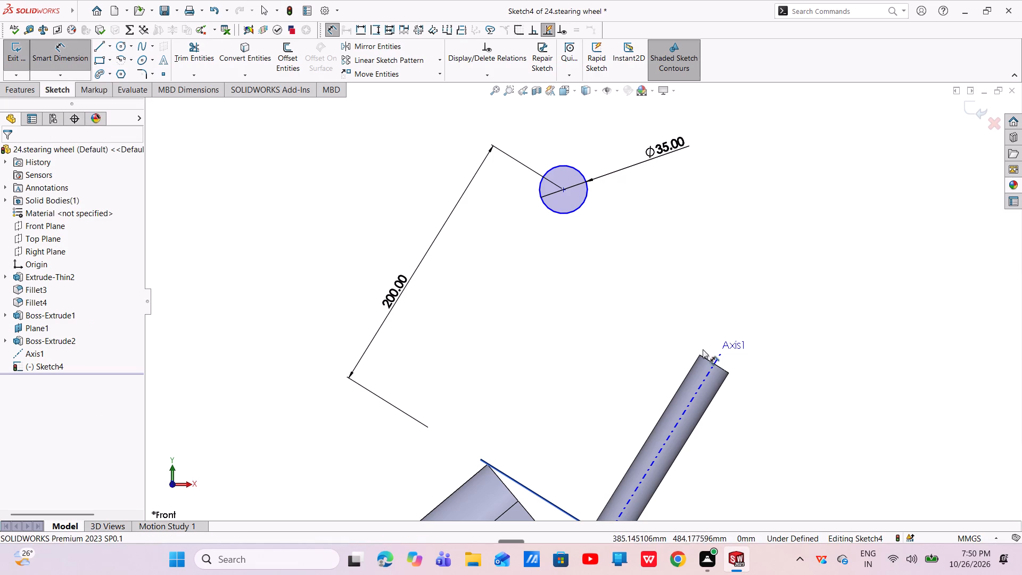
pyautogui.click(716, 362)
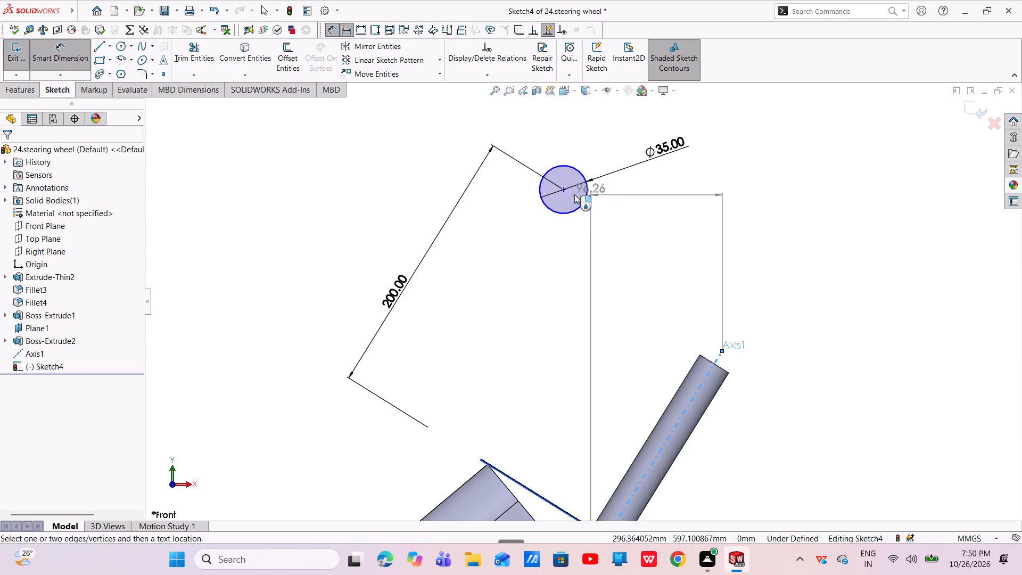
pyautogui.click(562, 189)
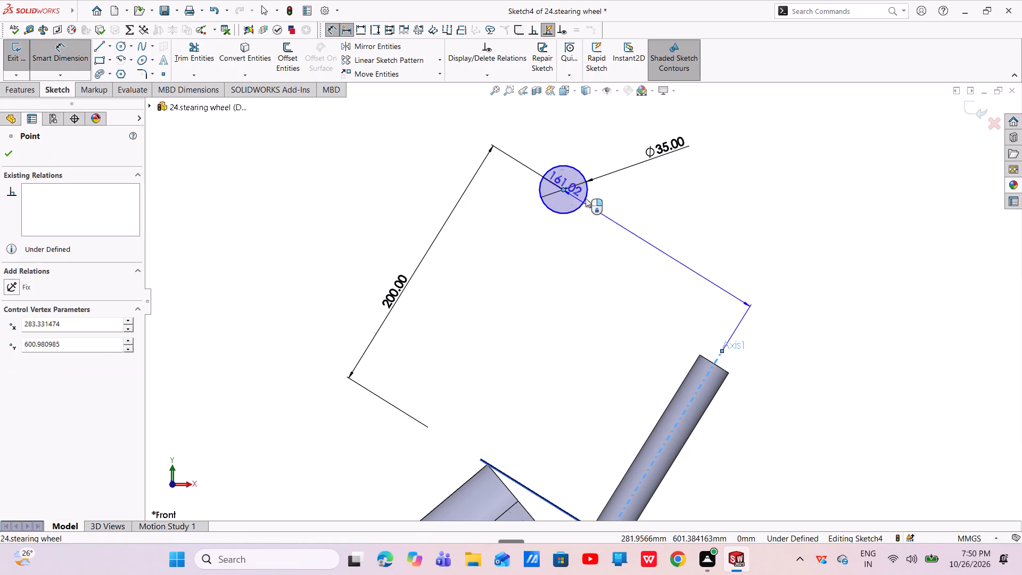
pyautogui.click(704, 198)
pyautogui.press('BackSpace')
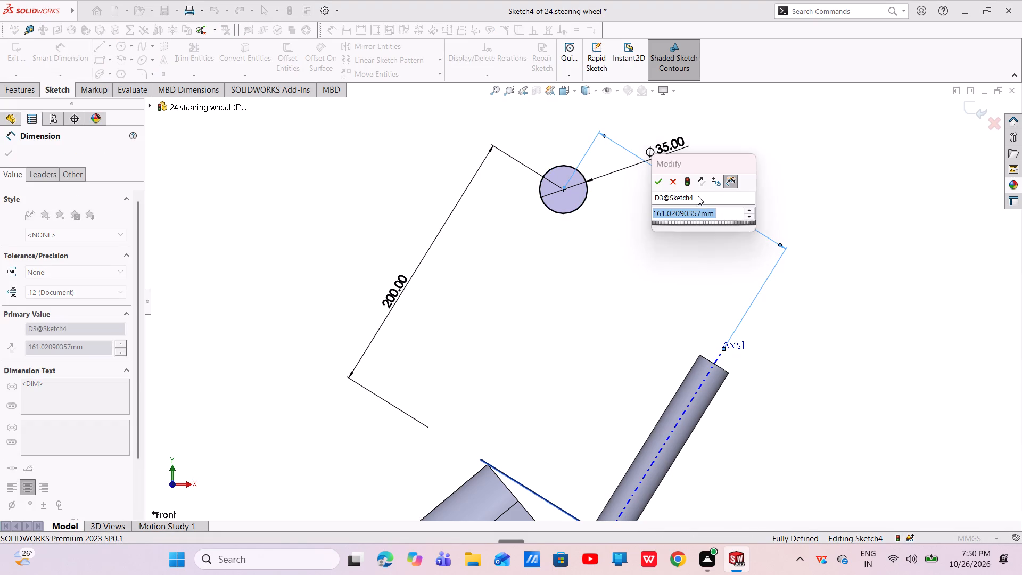
pyautogui.press('2')
pyautogui.press('0')
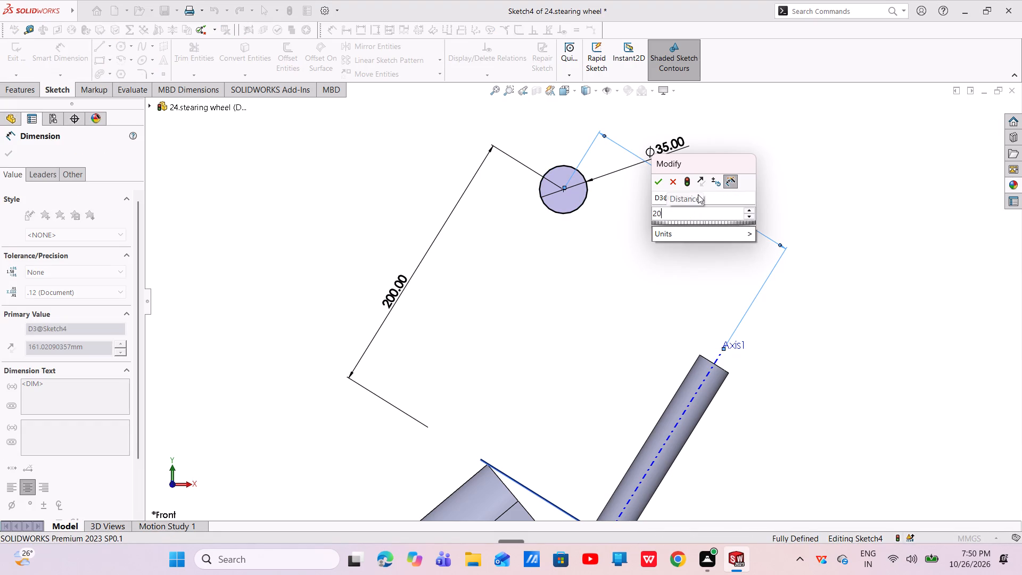
pyautogui.press('0')
pyautogui.press('Return')
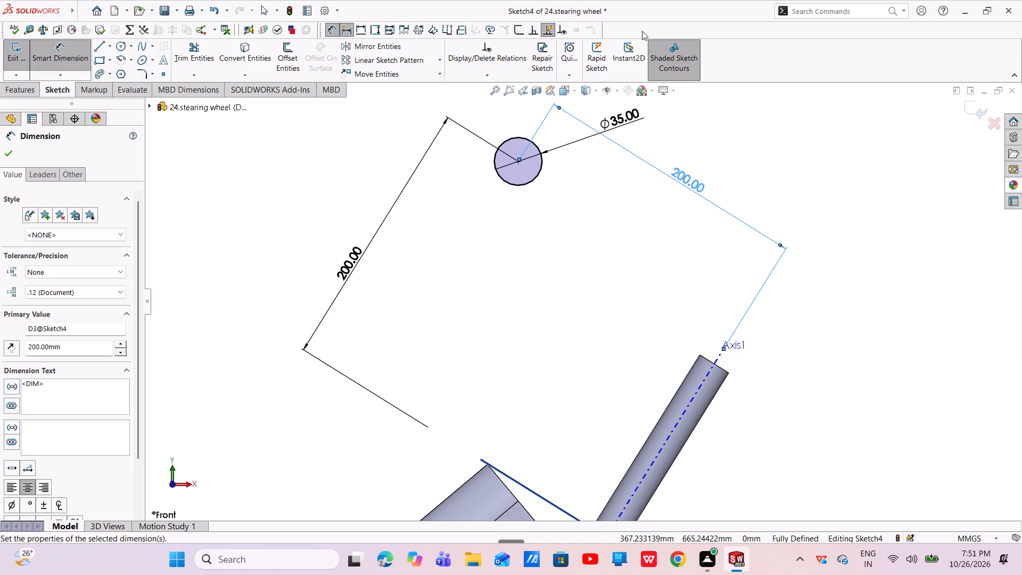
pyautogui.click(14, 149)
# Sketch a closed four-sided line profile above the rod's top centre, one side along the axis, about 56 mm wide and 121 mm on the opposite side.
pyautogui.click(95, 44)
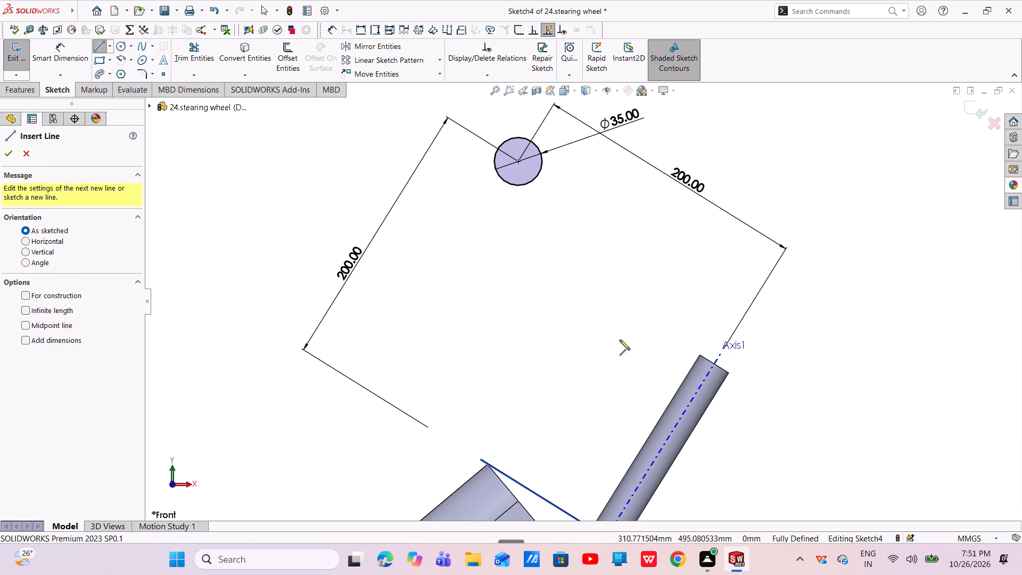
pyautogui.click(712, 365)
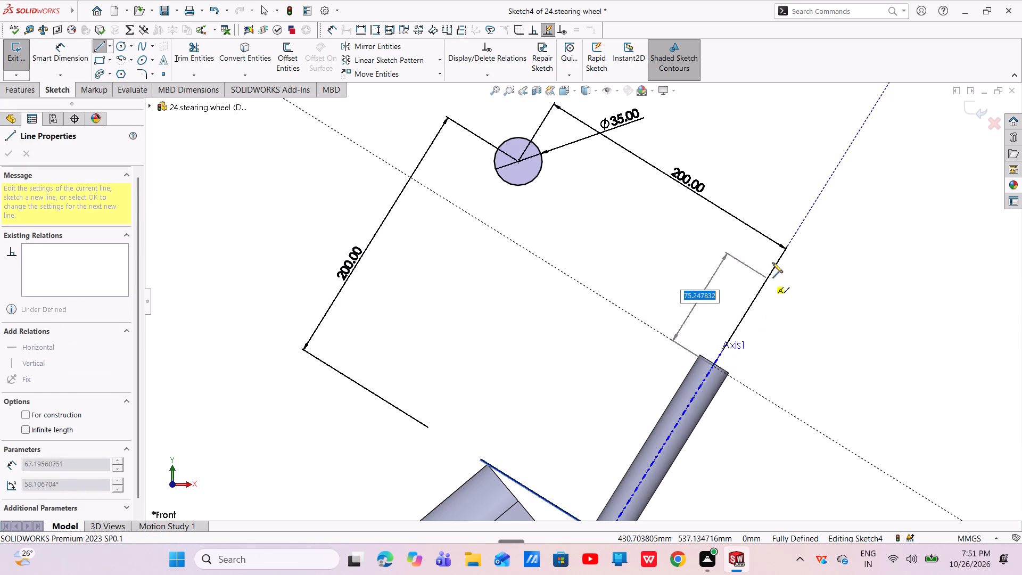
pyautogui.click(806, 218)
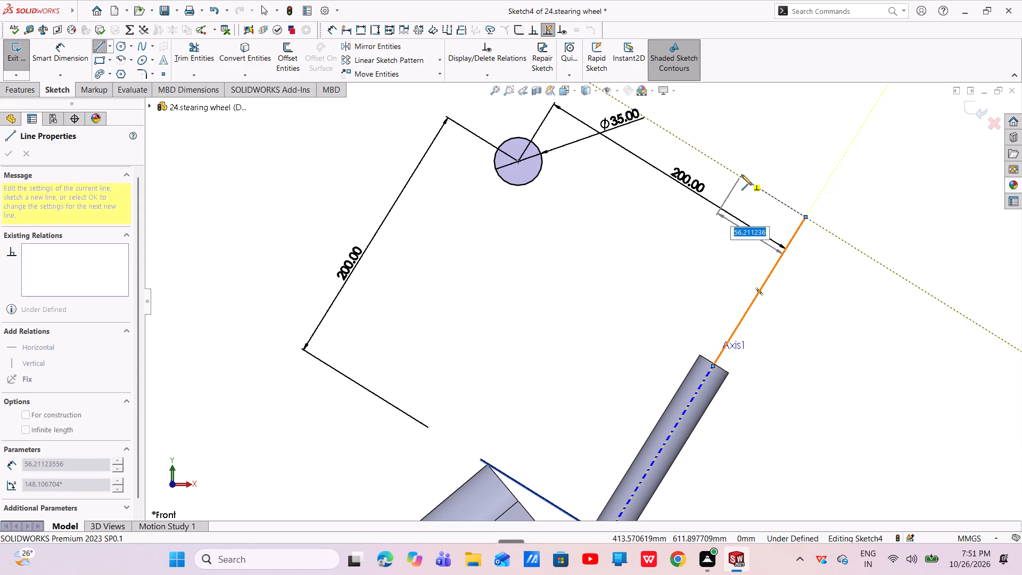
pyautogui.click(741, 175)
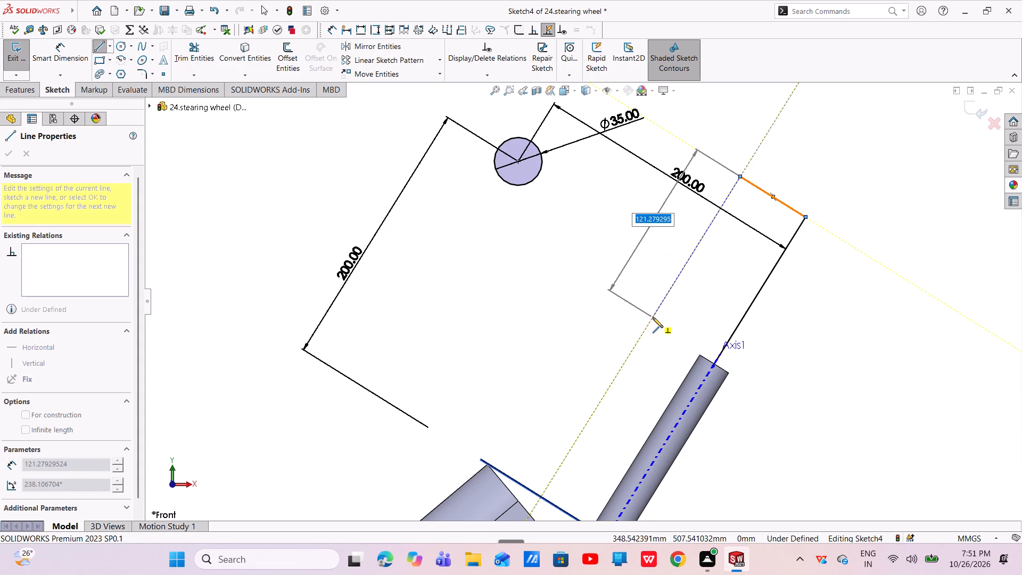
pyautogui.click(653, 317)
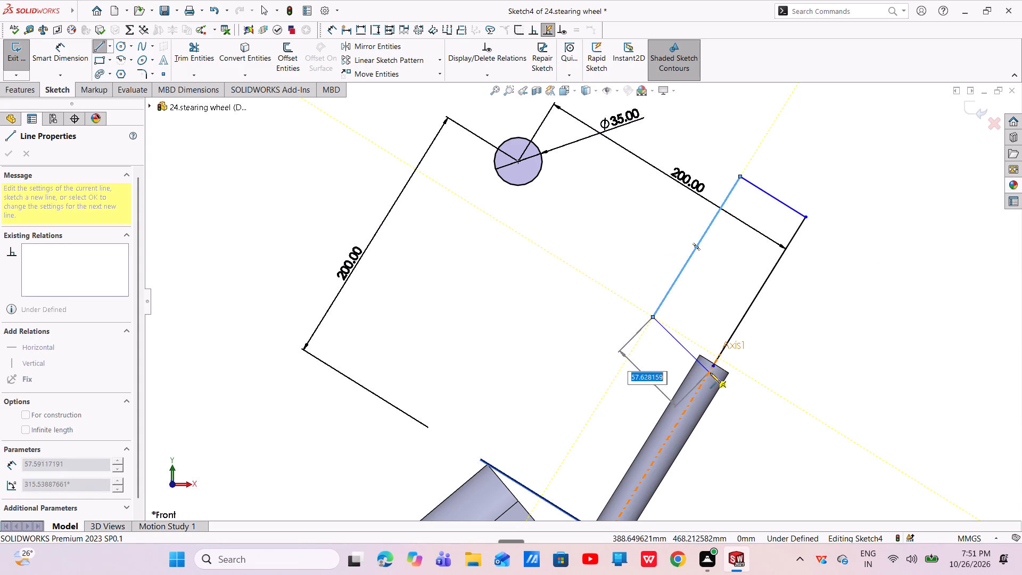
pyautogui.click(712, 365)
pyautogui.rightClick(712, 365)
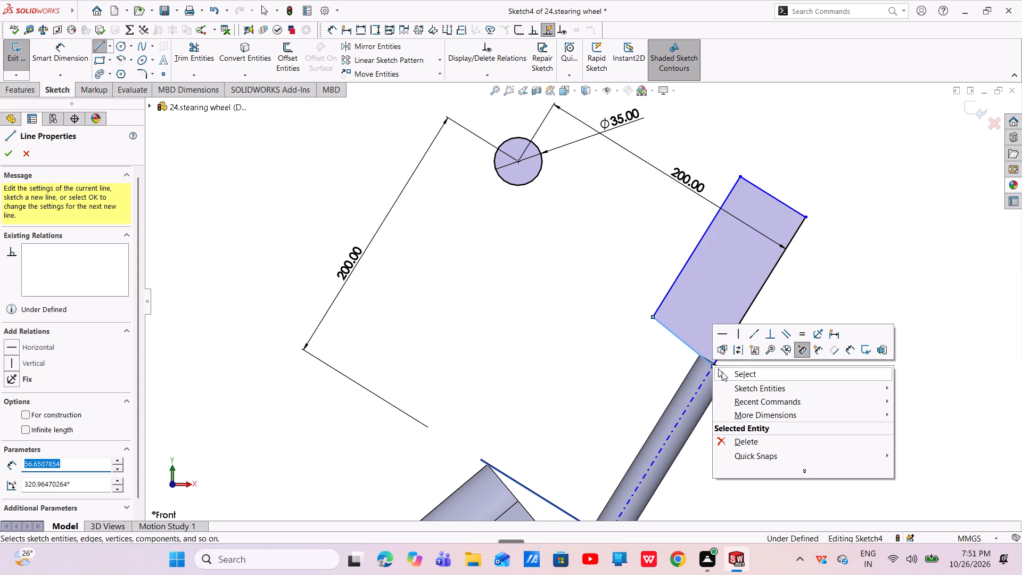
pyautogui.click(724, 373)
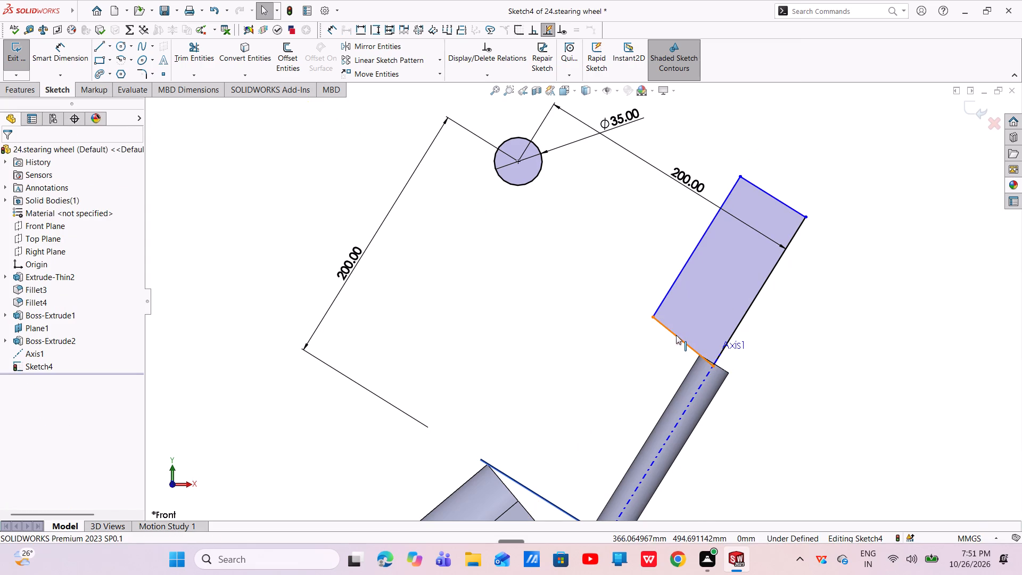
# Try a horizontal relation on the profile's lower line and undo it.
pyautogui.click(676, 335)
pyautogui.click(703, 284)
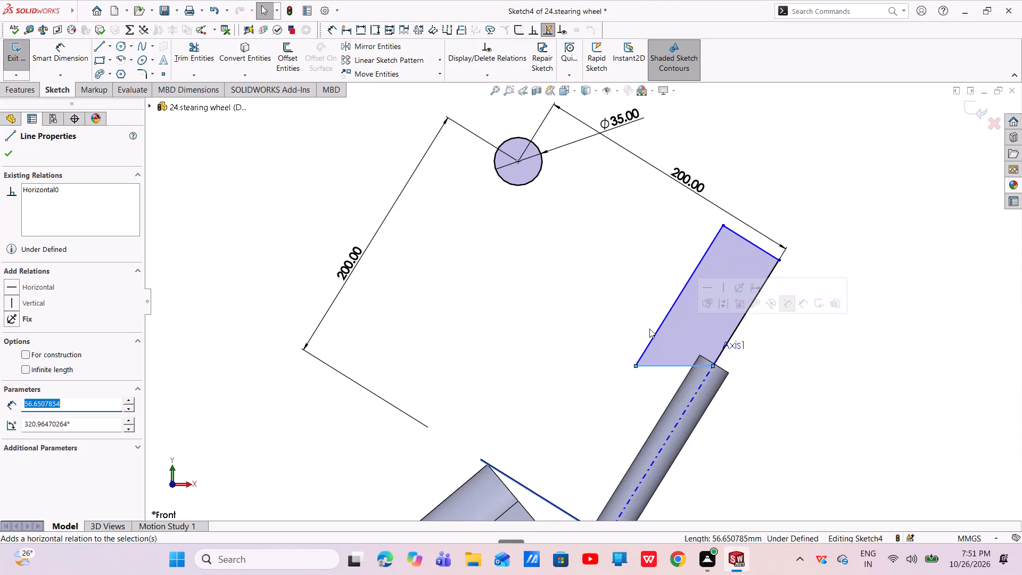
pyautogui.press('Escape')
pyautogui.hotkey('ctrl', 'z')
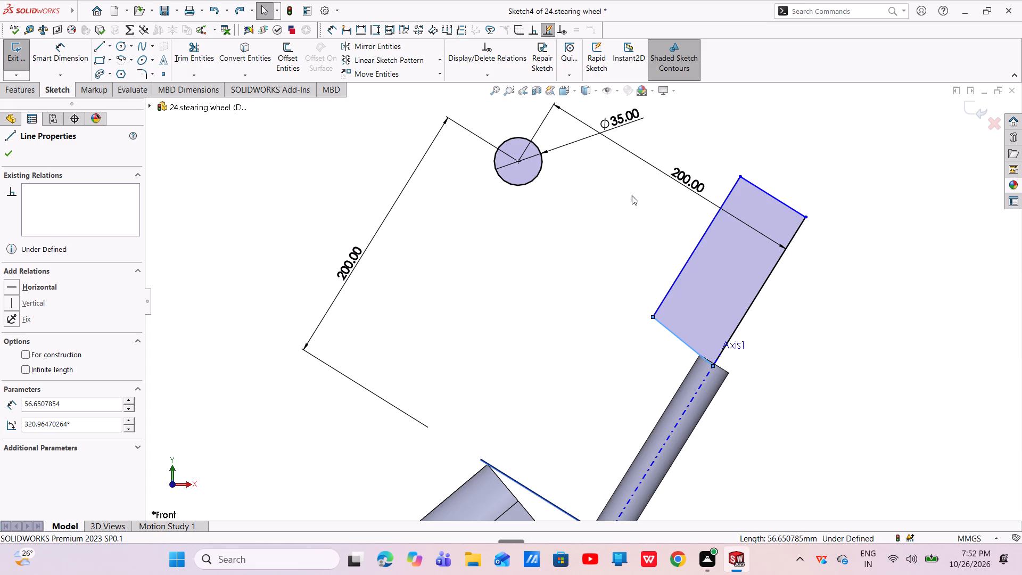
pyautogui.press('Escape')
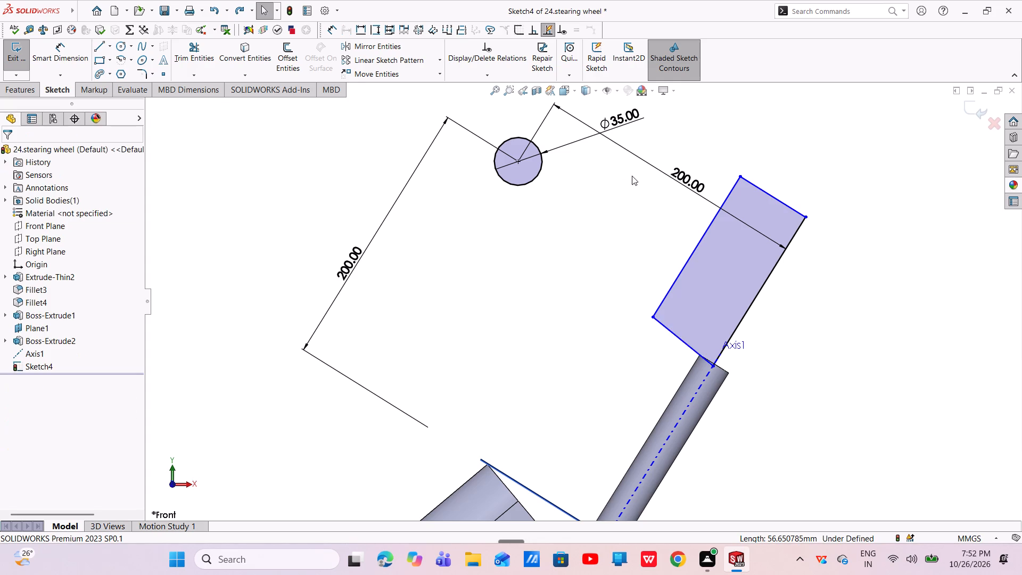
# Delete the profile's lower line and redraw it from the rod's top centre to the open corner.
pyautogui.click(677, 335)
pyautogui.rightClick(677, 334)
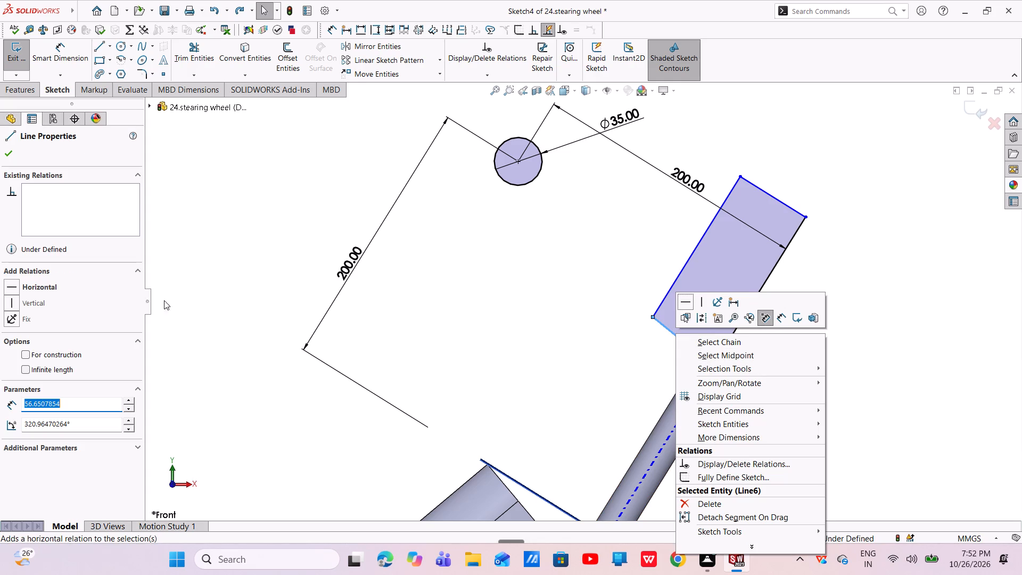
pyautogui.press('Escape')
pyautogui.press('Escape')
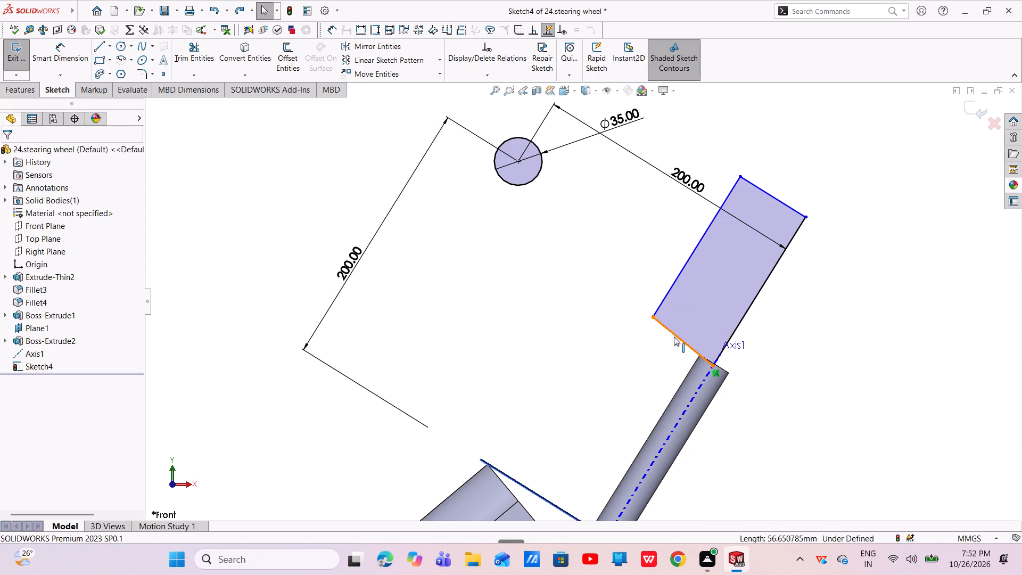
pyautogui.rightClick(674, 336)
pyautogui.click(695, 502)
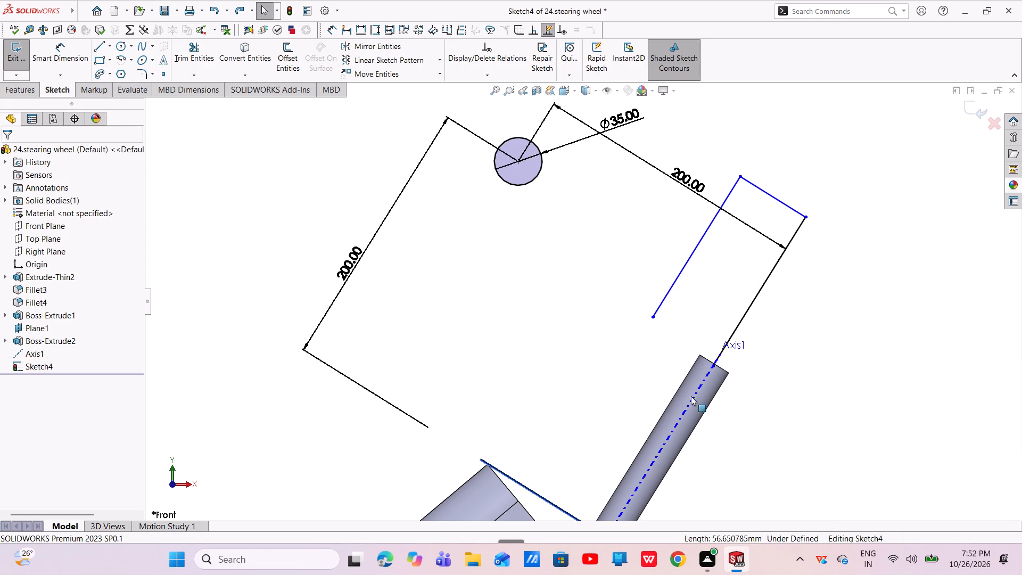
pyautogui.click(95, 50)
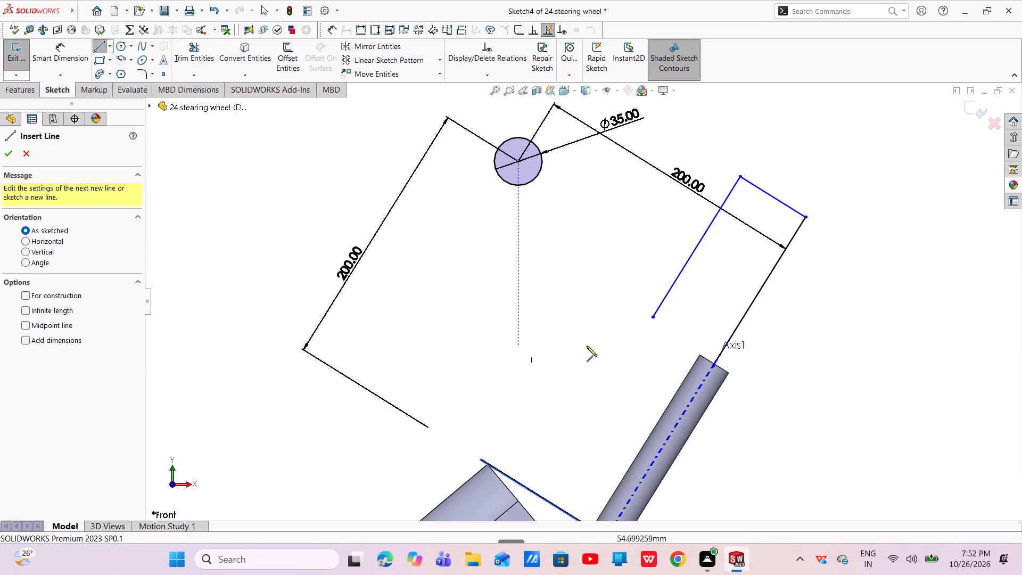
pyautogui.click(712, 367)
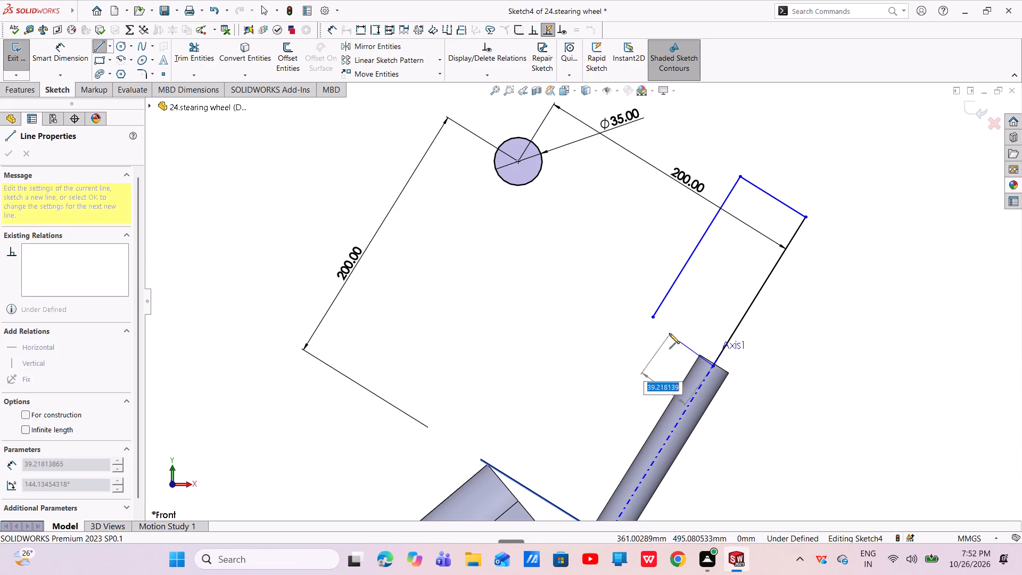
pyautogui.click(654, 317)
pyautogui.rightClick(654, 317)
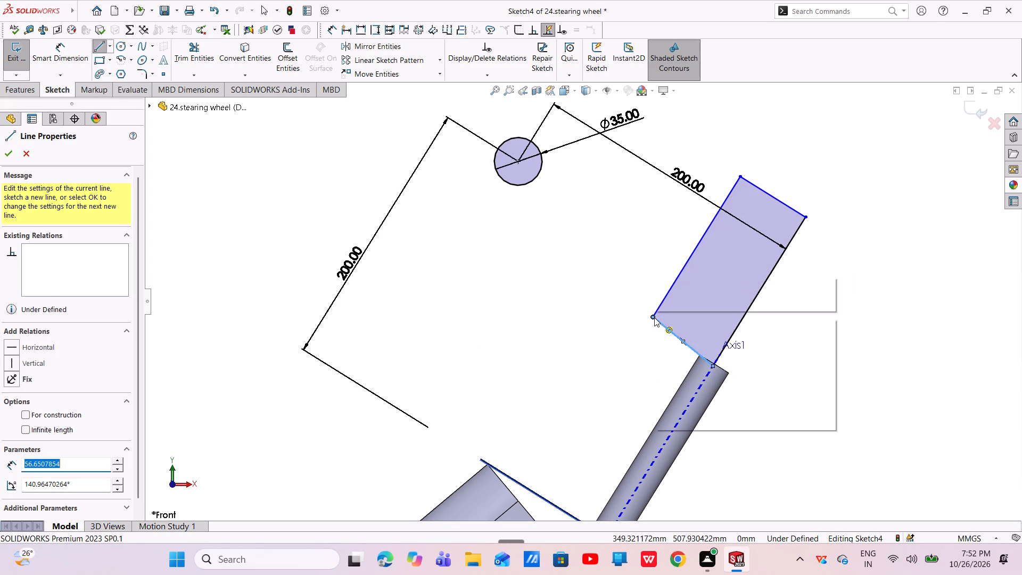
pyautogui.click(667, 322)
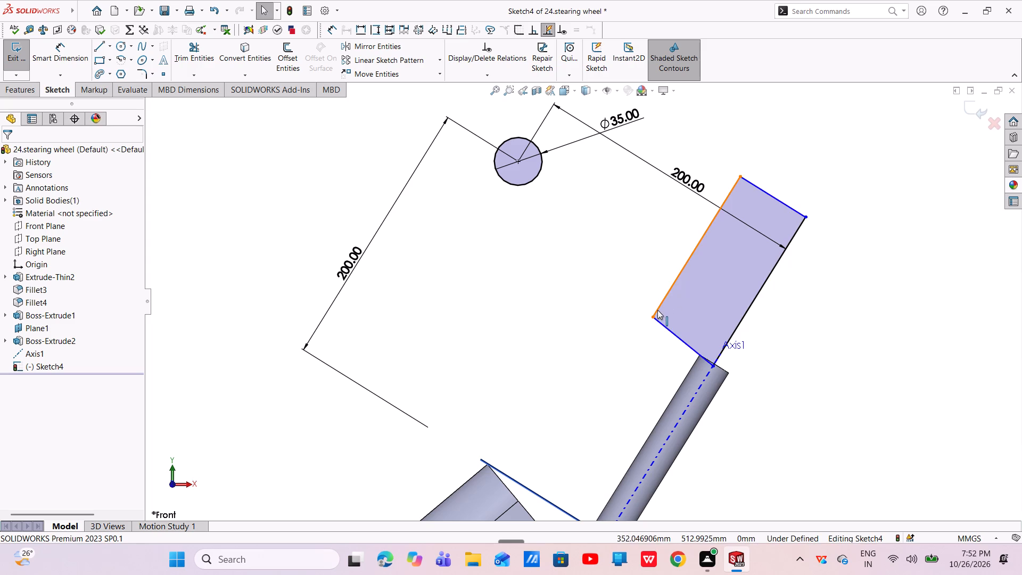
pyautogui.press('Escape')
# Move the profile's free lower corner down so the lower line roughly follows the slope of the rod's top edge.
pyautogui.moveTo(653, 317); pyautogui.dragTo(652, 317)
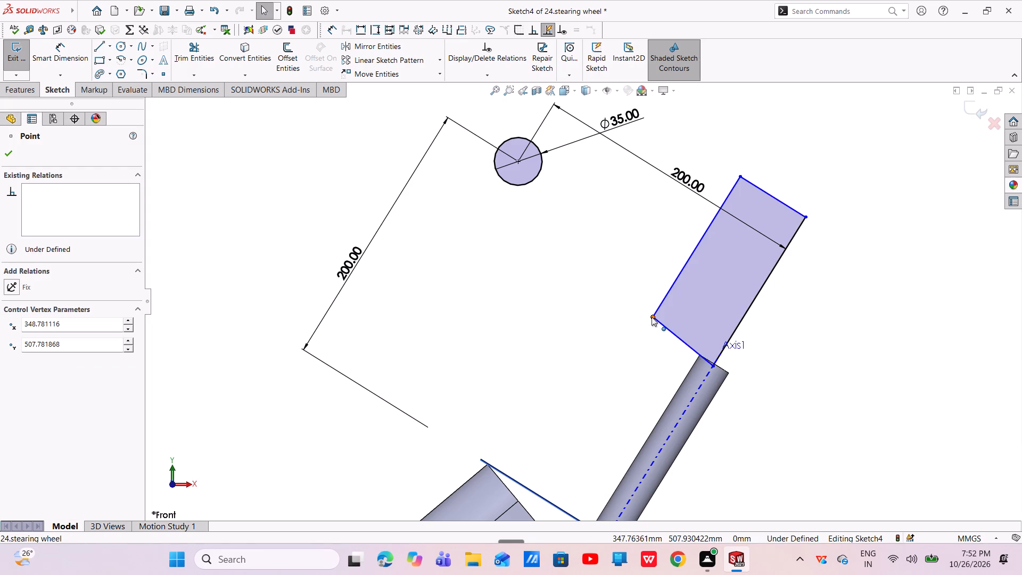
pyautogui.moveTo(652, 317); pyautogui.dragTo(646, 328)
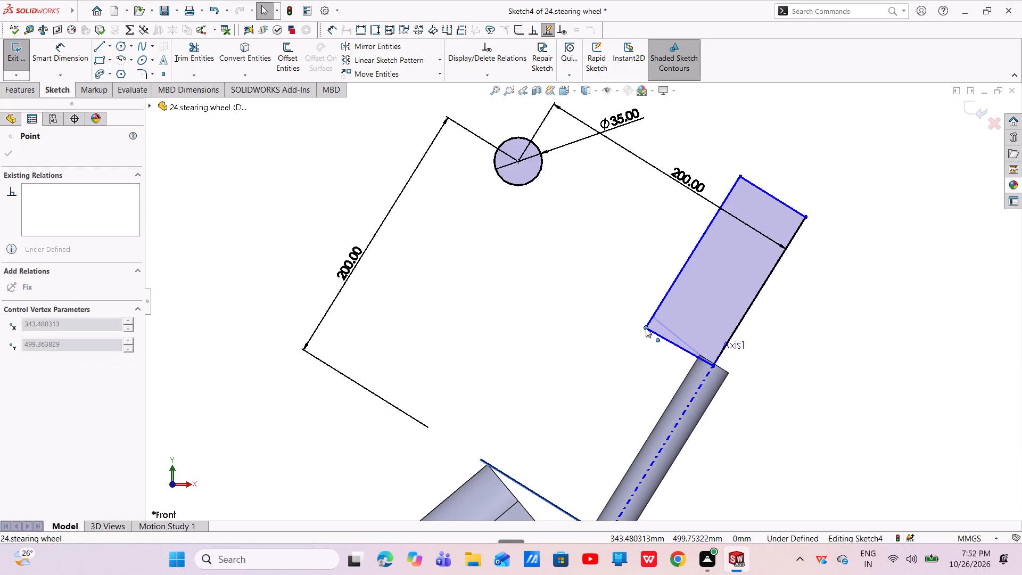
pyautogui.moveTo(646, 328); pyautogui.dragTo(648, 325)
pyautogui.press('Escape')
pyautogui.press('Escape')
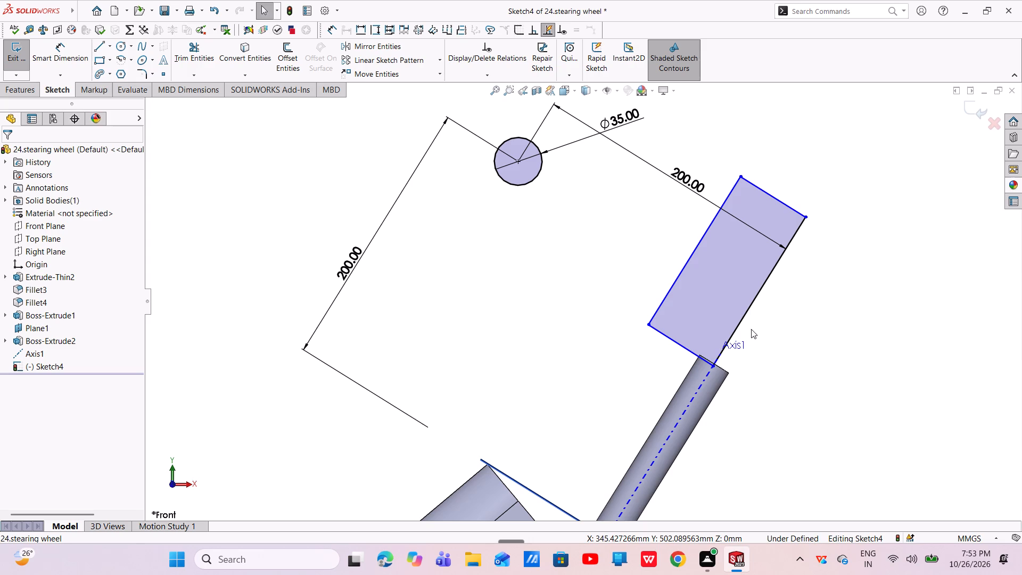
pyautogui.press('Escape')
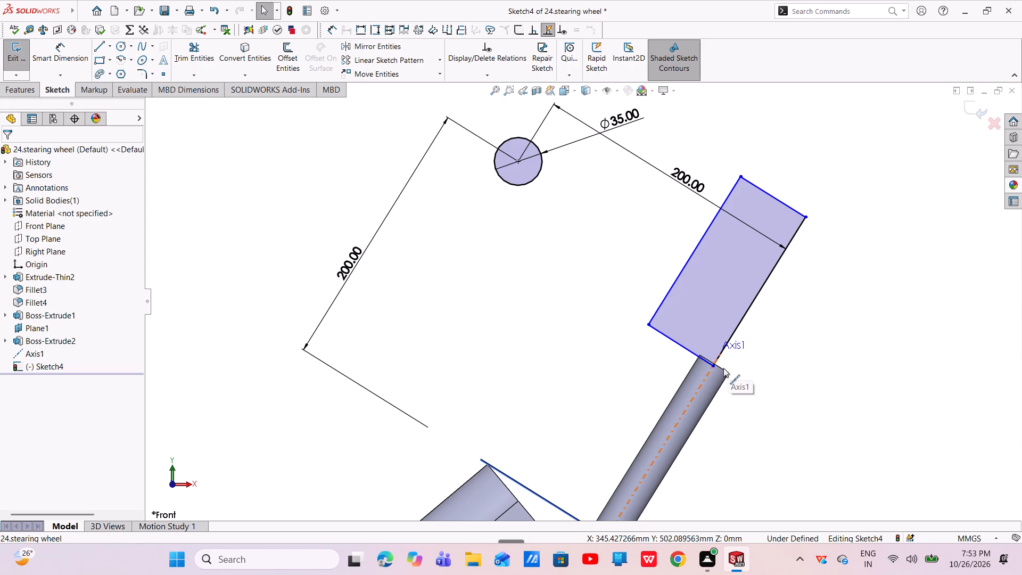
pyautogui.press('Escape')
pyautogui.press('Escape')
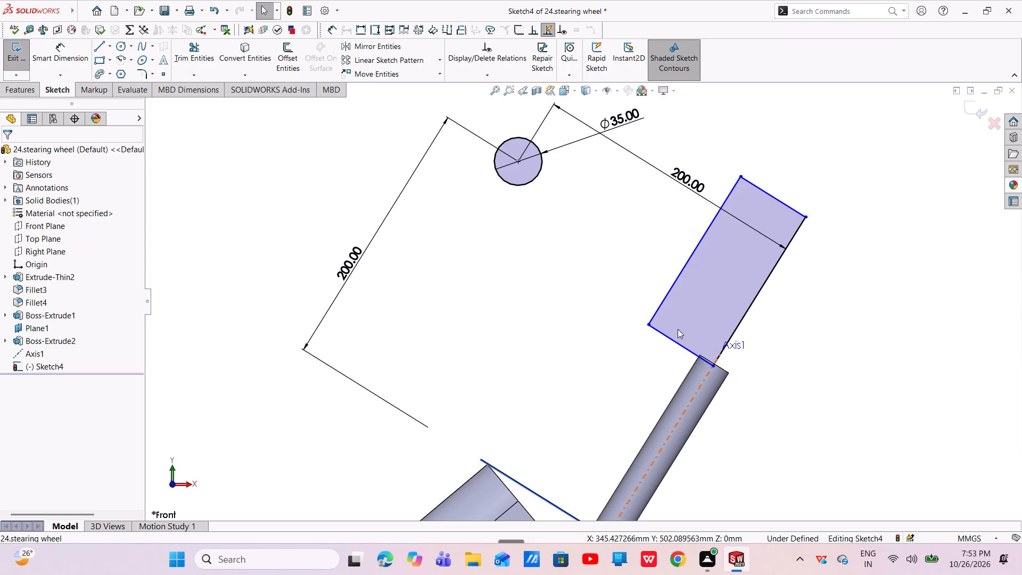
# Make the profile's lower line collinear with the rod's top edge.
pyautogui.click(673, 341)
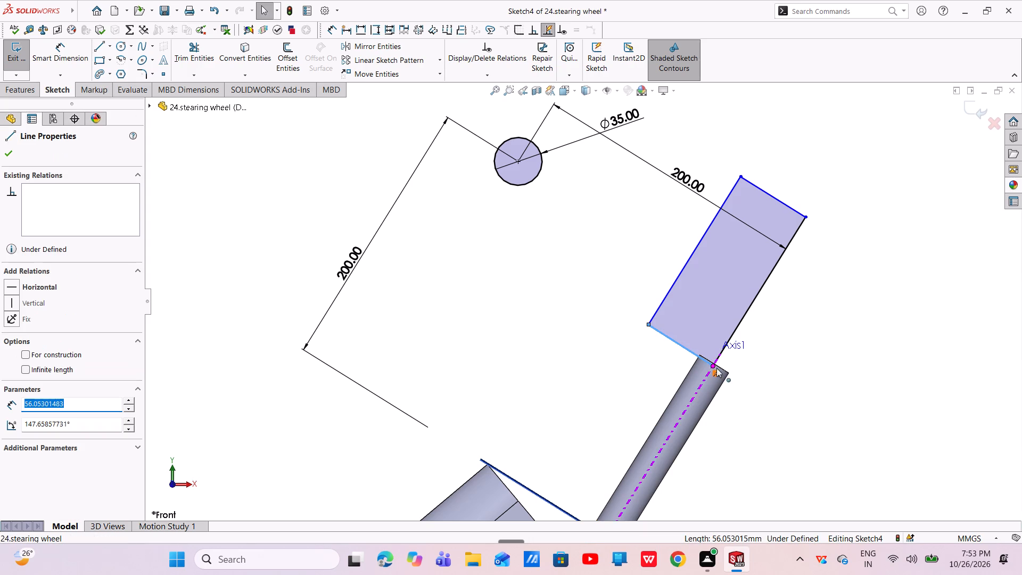
pyautogui.scroll(-3, 725, 371)
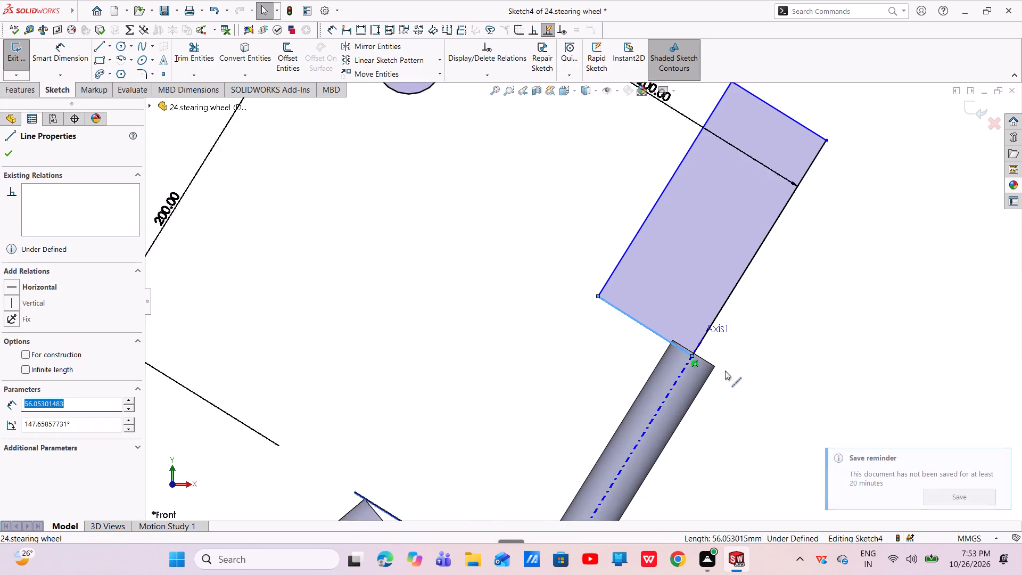
pyautogui.scroll(-3, 725, 371)
pyautogui.click(652, 334)
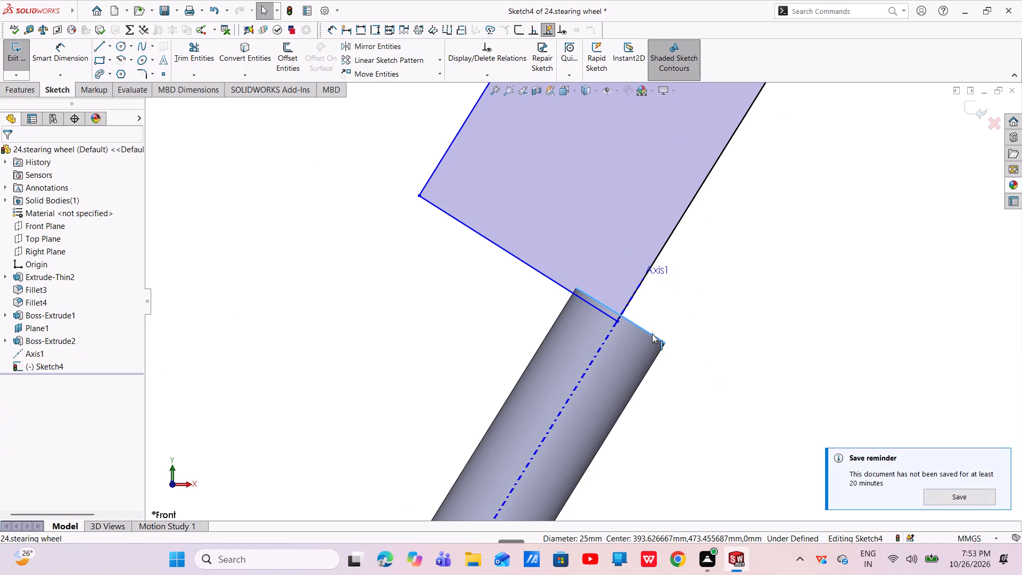
pyautogui.keyDown('ctrl'); pyautogui.click(506, 251); pyautogui.keyUp('ctrl')
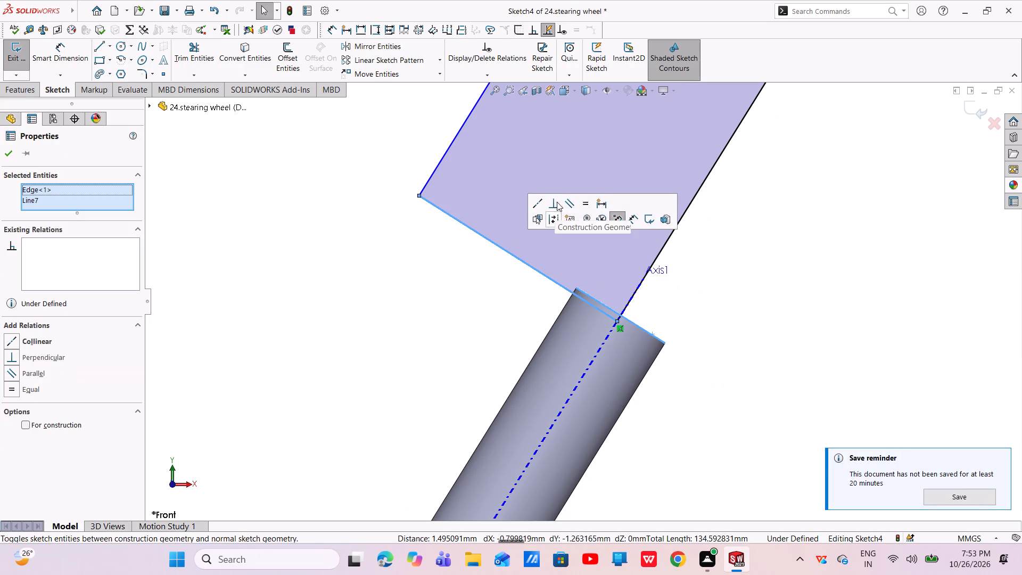
pyautogui.click(540, 204)
pyautogui.press('Escape')
pyautogui.press('Escape')
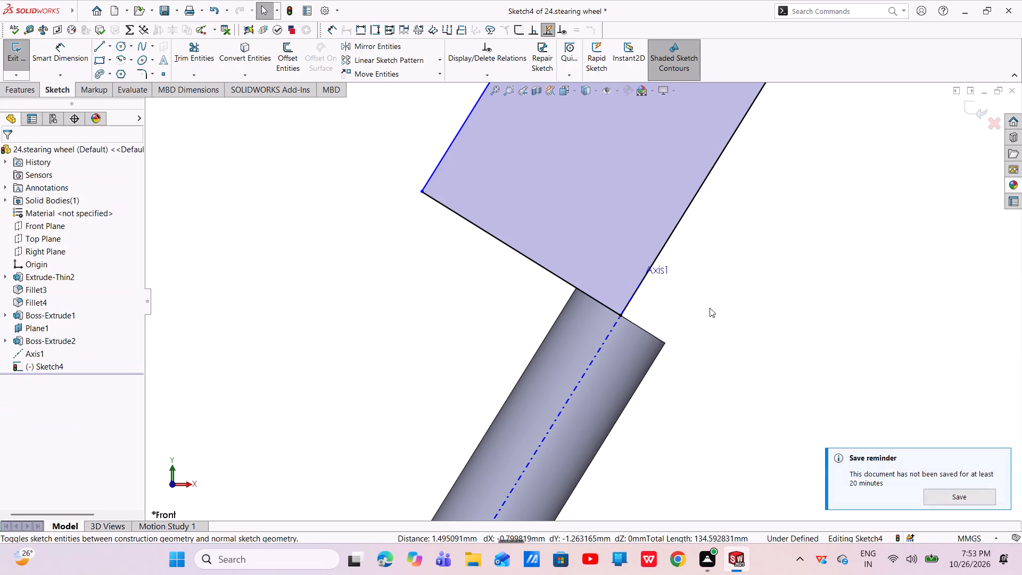
pyautogui.scroll(8, 710, 303)
pyautogui.scroll(-4, 681, 184)
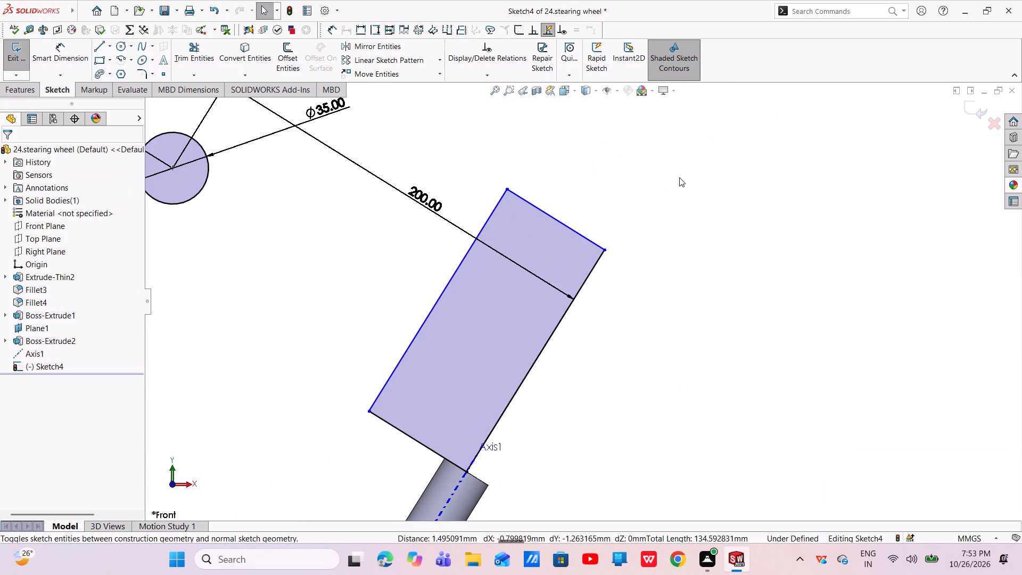
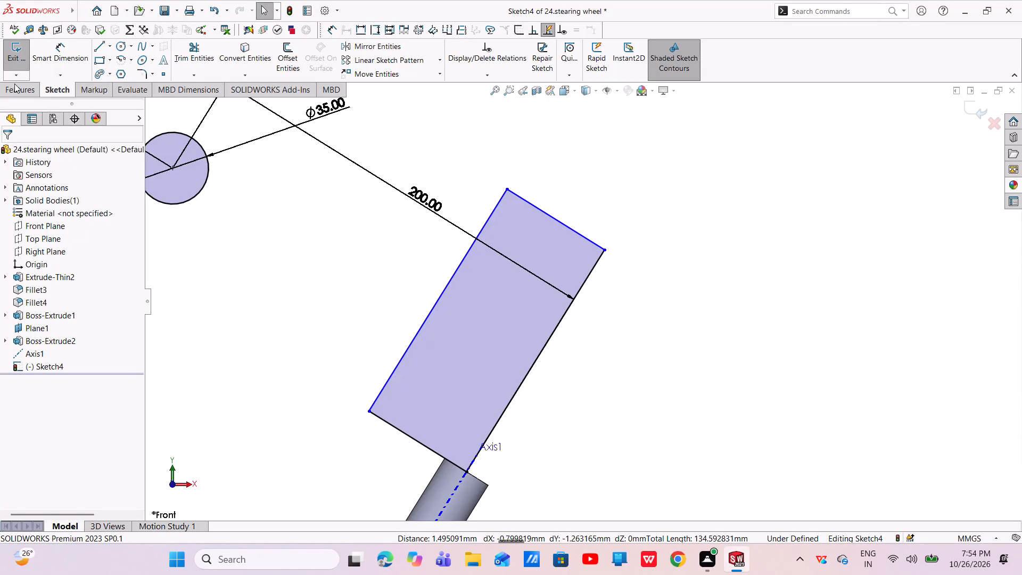
# Dimension the hub profile's long outer line, opposite the axis side, to 100 mm.
pyautogui.click(51, 68)
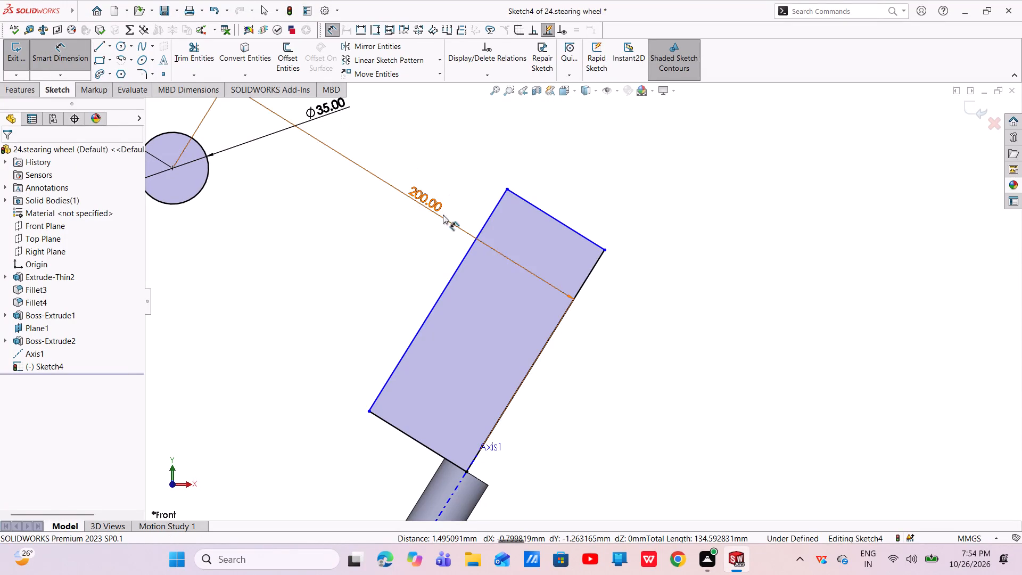
pyautogui.click(458, 268)
pyautogui.click(401, 268)
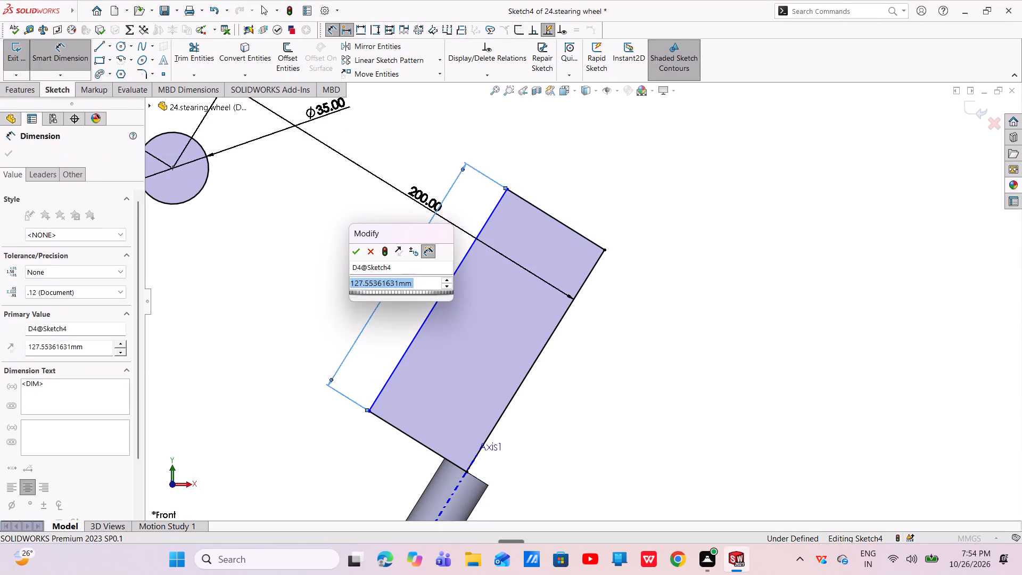
pyautogui.press('BackSpace')
pyautogui.write('100')
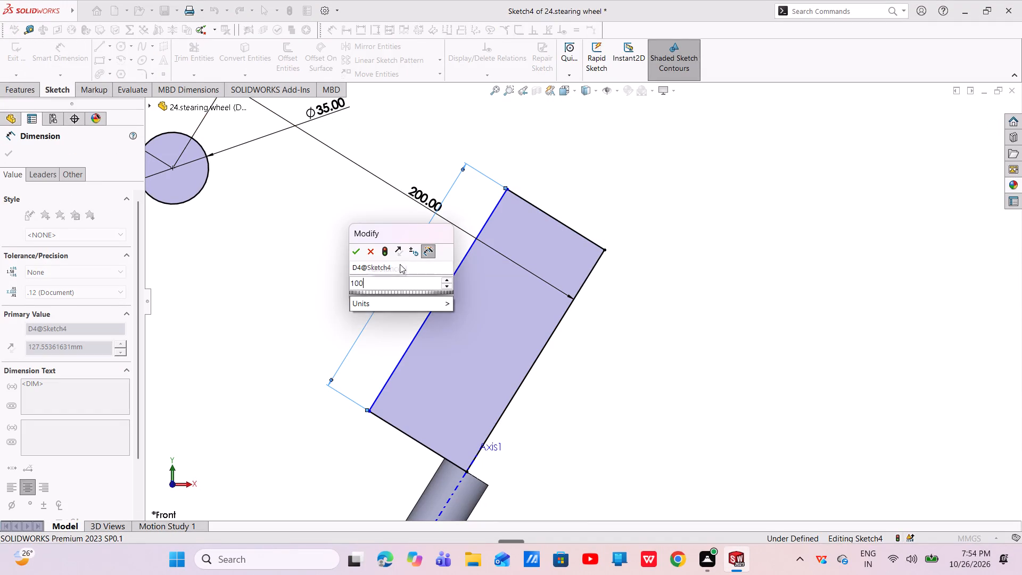
pyautogui.press('Return')
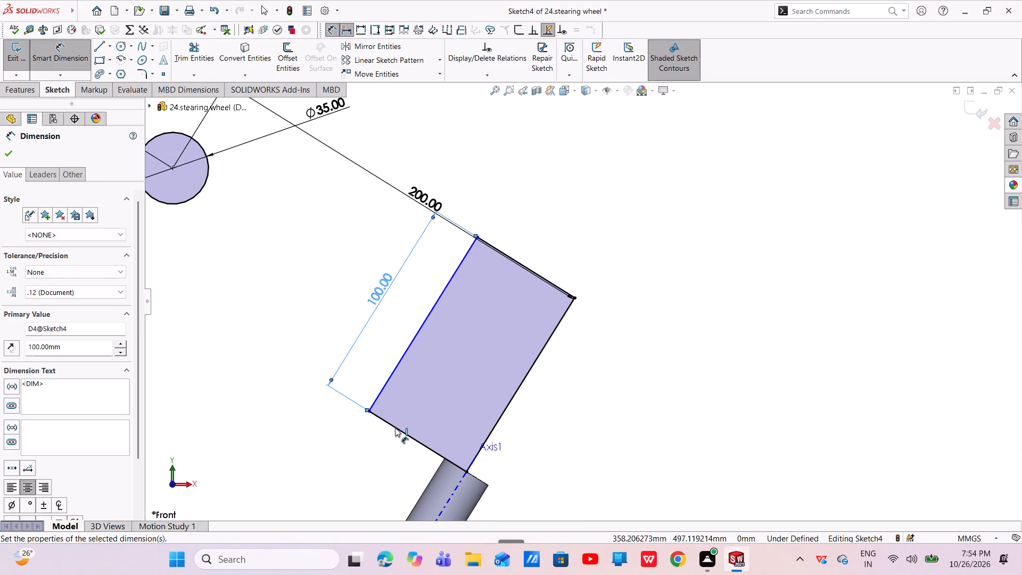
# Dimension the hub profile's lower line, running from the rod's top centre, to 50 mm.
pyautogui.click(395, 429)
pyautogui.click(376, 460)
pyautogui.press('BackSpace')
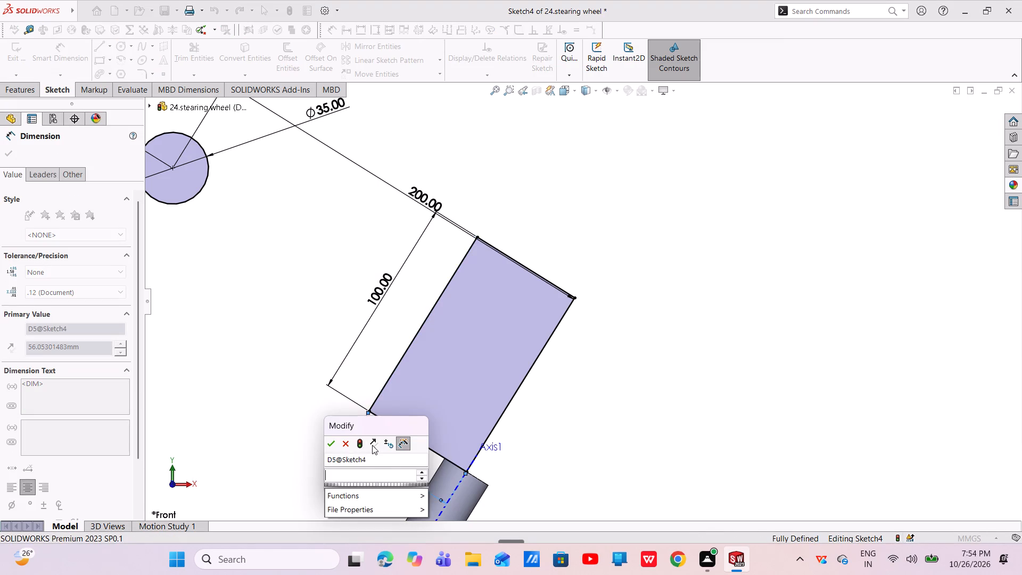
pyautogui.press('5')
pyautogui.press('0')
pyautogui.press('Return')
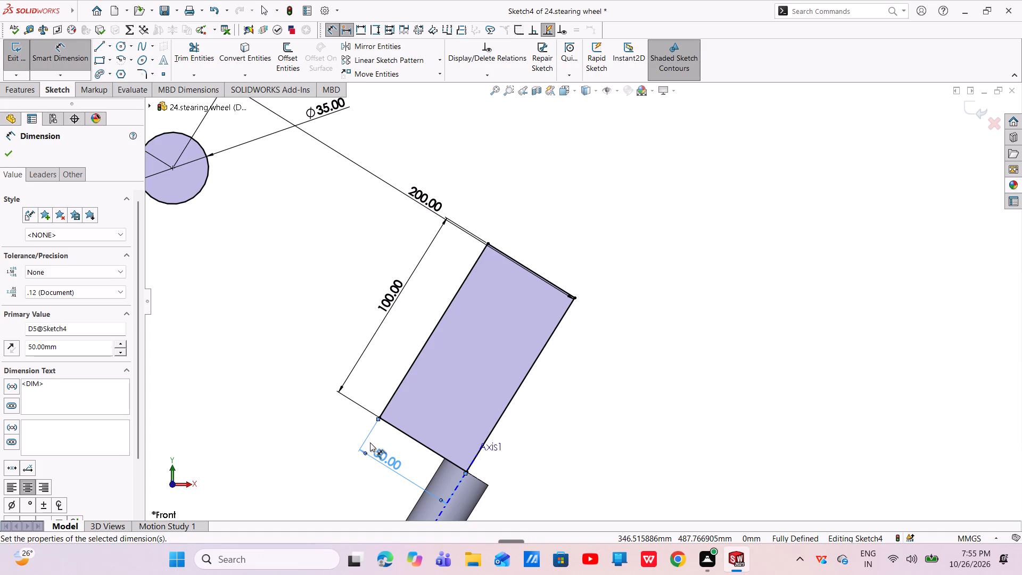
pyautogui.scroll(4, 449, 330)
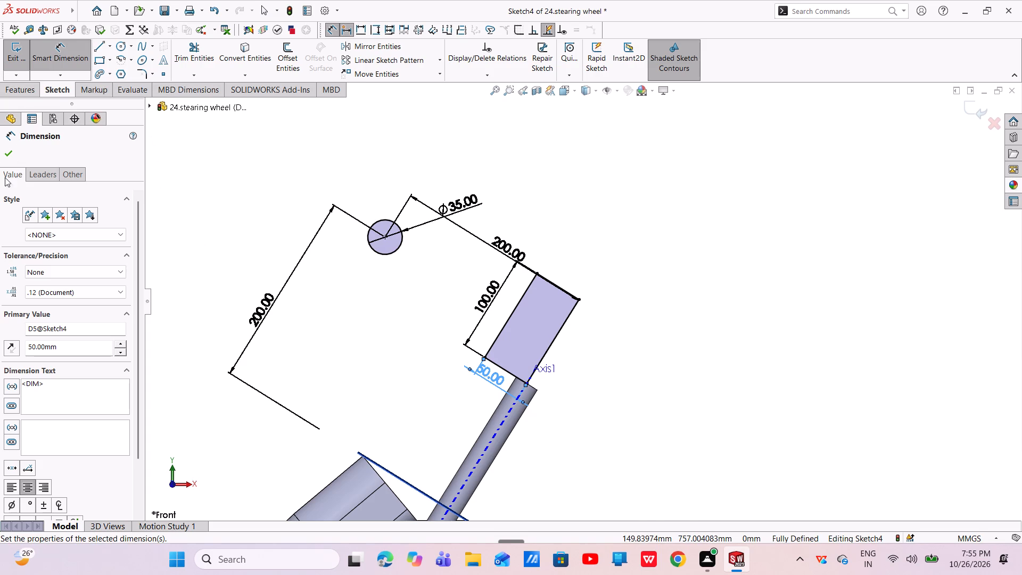
pyautogui.click(7, 155)
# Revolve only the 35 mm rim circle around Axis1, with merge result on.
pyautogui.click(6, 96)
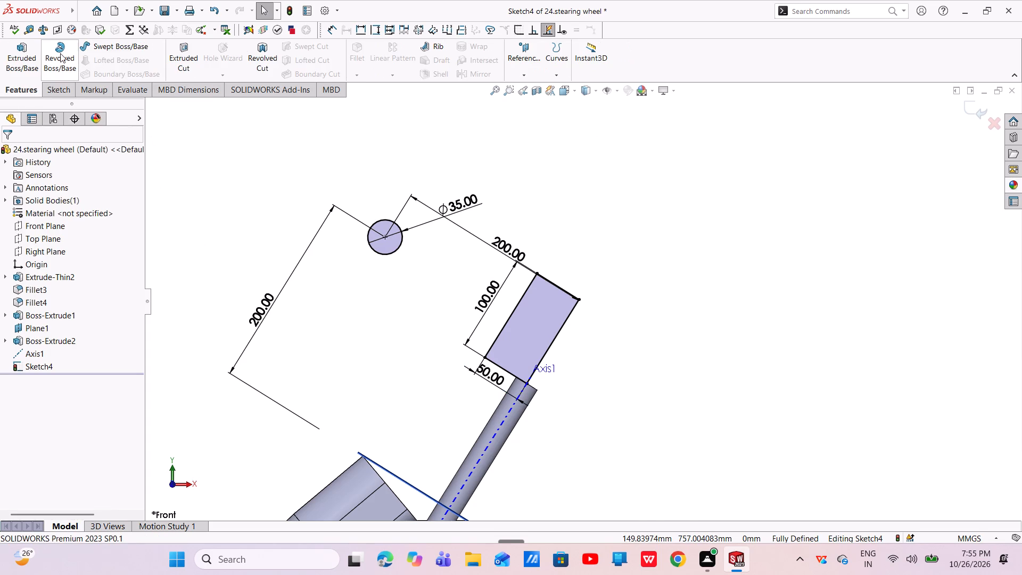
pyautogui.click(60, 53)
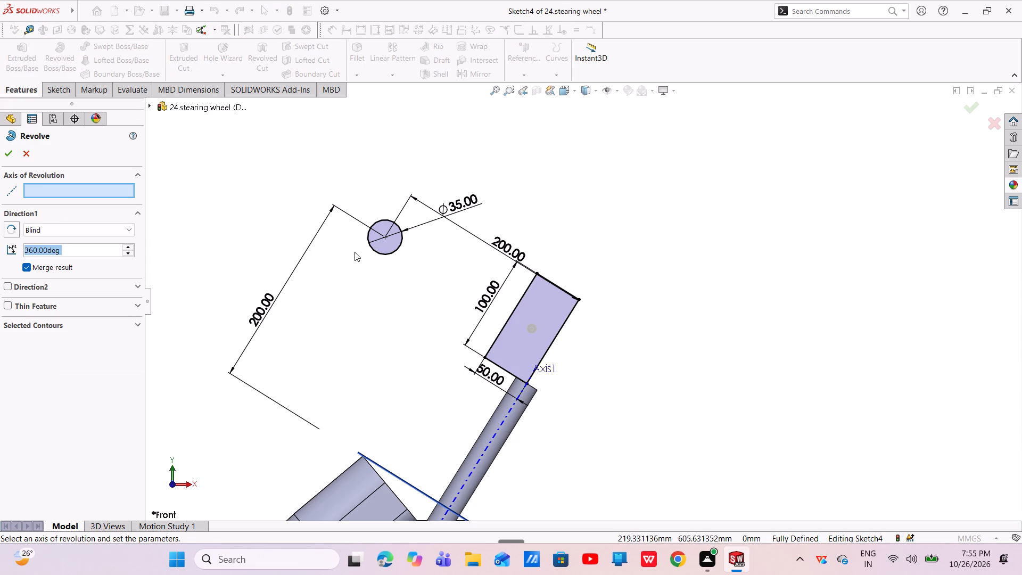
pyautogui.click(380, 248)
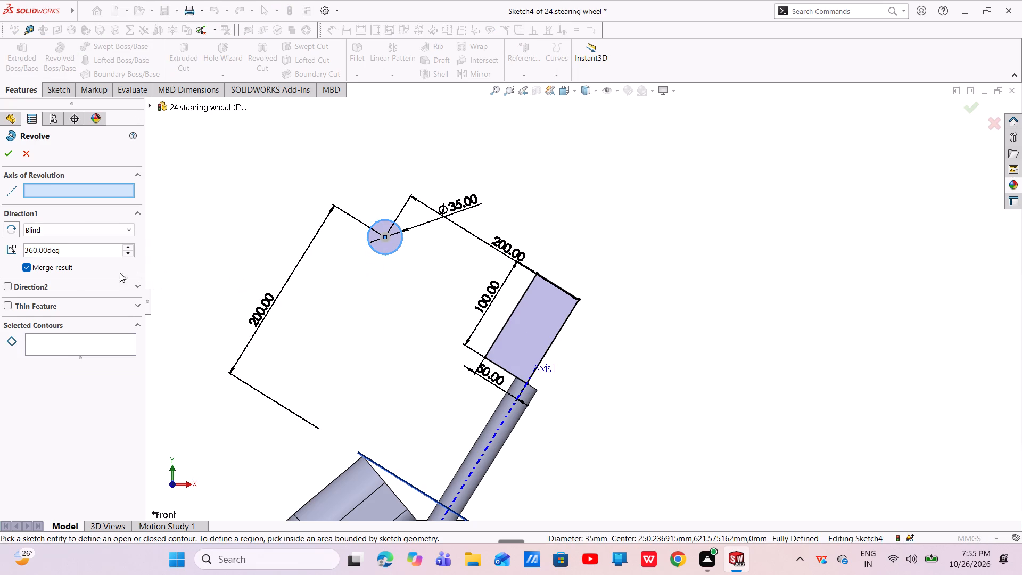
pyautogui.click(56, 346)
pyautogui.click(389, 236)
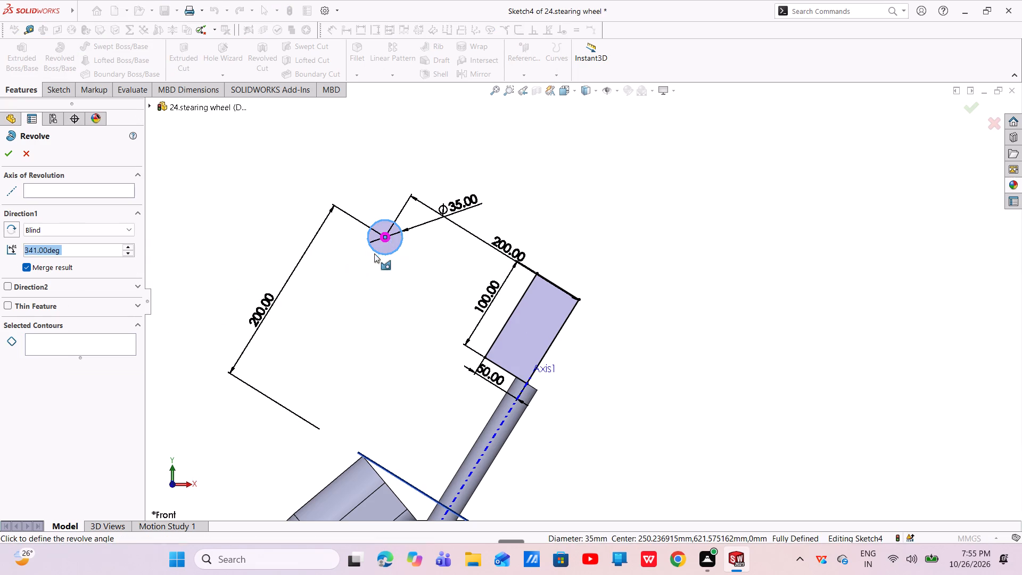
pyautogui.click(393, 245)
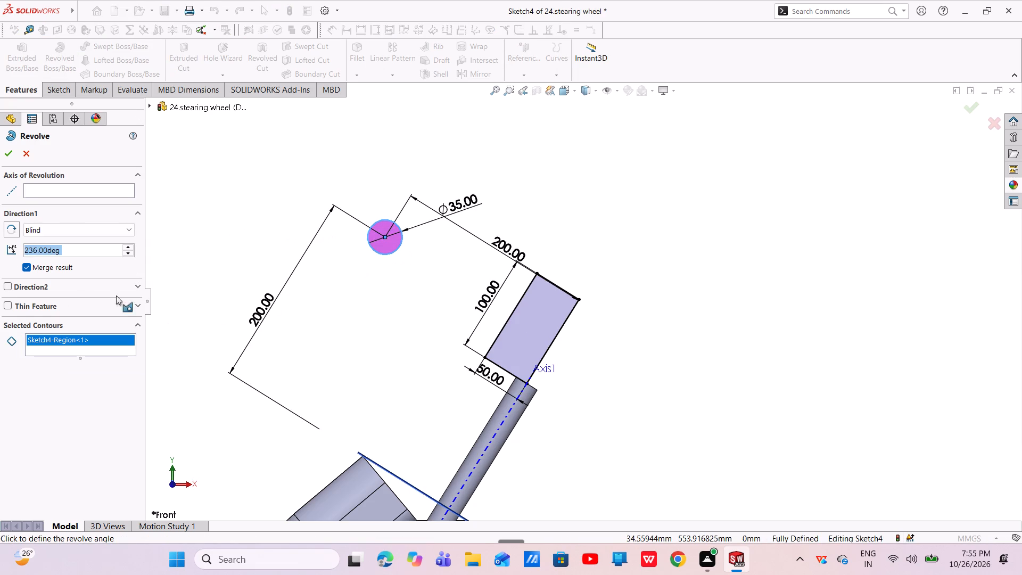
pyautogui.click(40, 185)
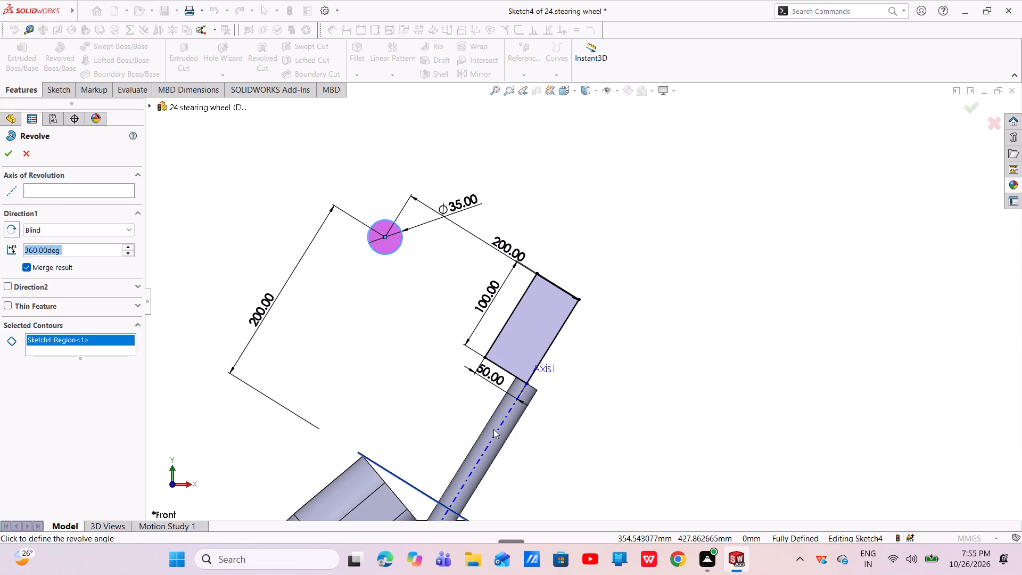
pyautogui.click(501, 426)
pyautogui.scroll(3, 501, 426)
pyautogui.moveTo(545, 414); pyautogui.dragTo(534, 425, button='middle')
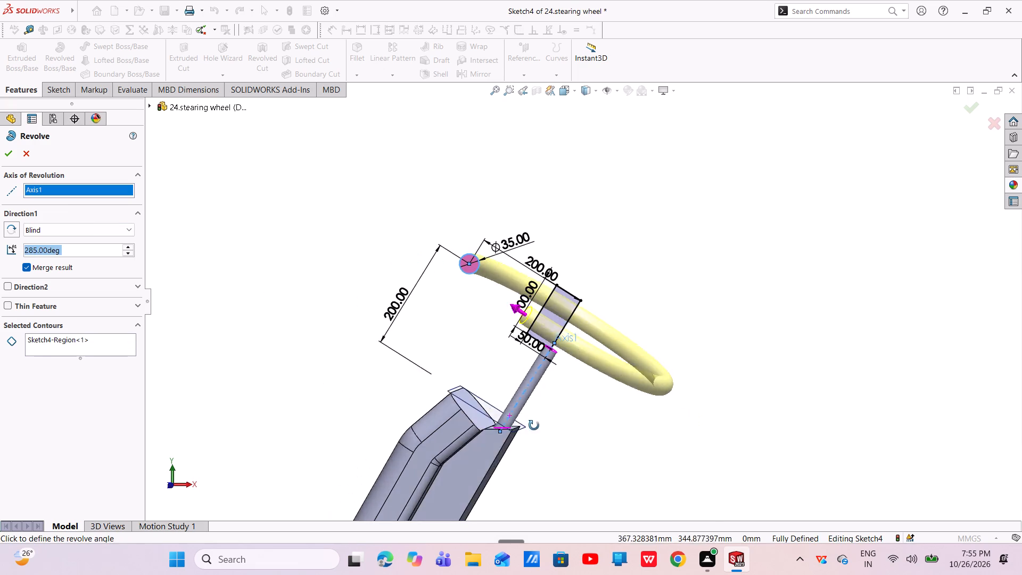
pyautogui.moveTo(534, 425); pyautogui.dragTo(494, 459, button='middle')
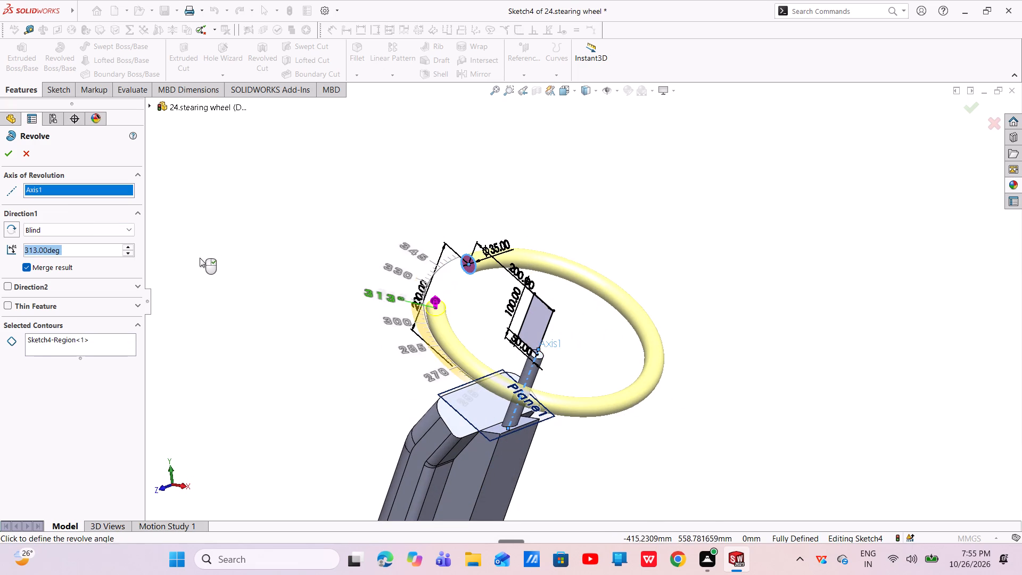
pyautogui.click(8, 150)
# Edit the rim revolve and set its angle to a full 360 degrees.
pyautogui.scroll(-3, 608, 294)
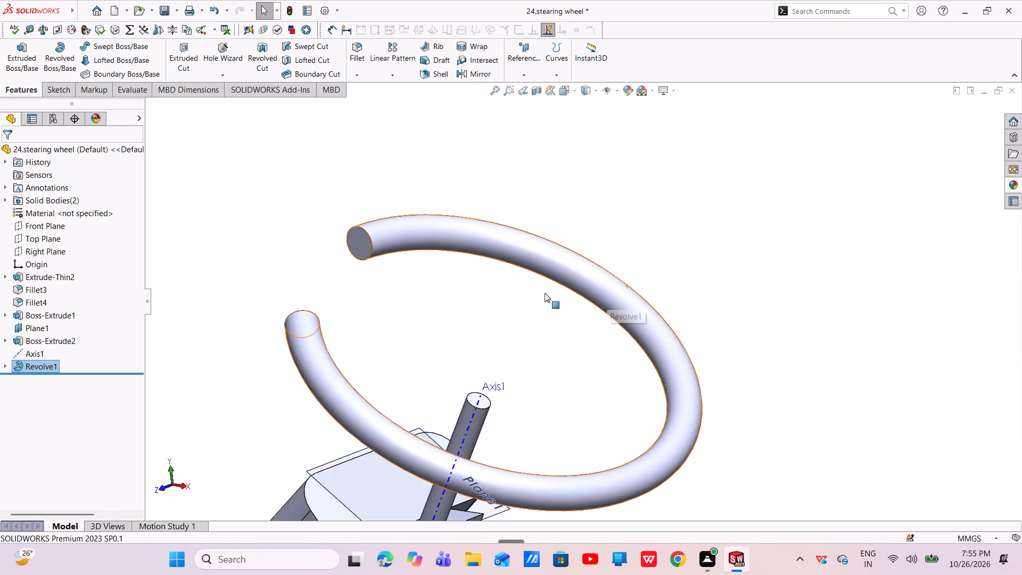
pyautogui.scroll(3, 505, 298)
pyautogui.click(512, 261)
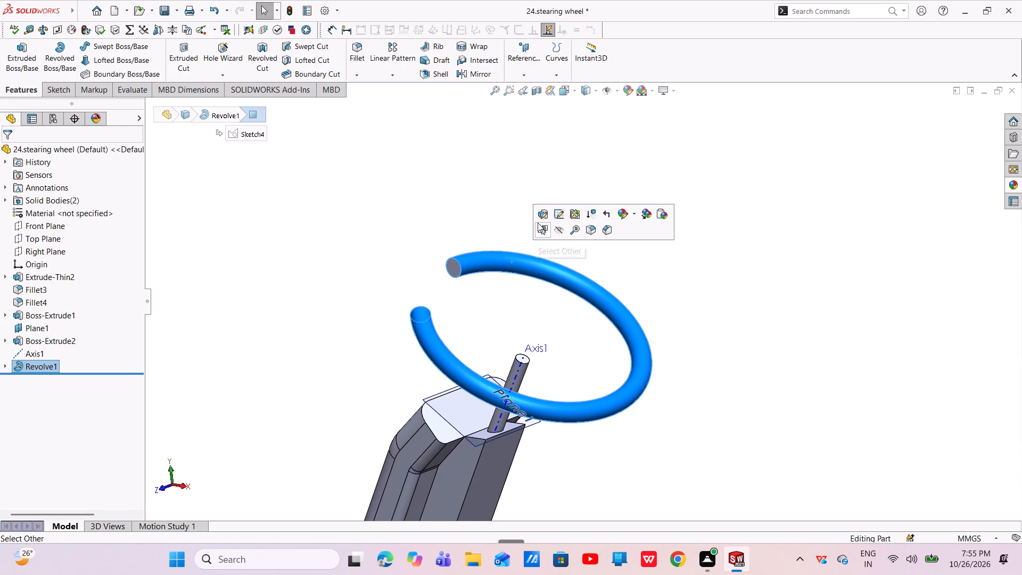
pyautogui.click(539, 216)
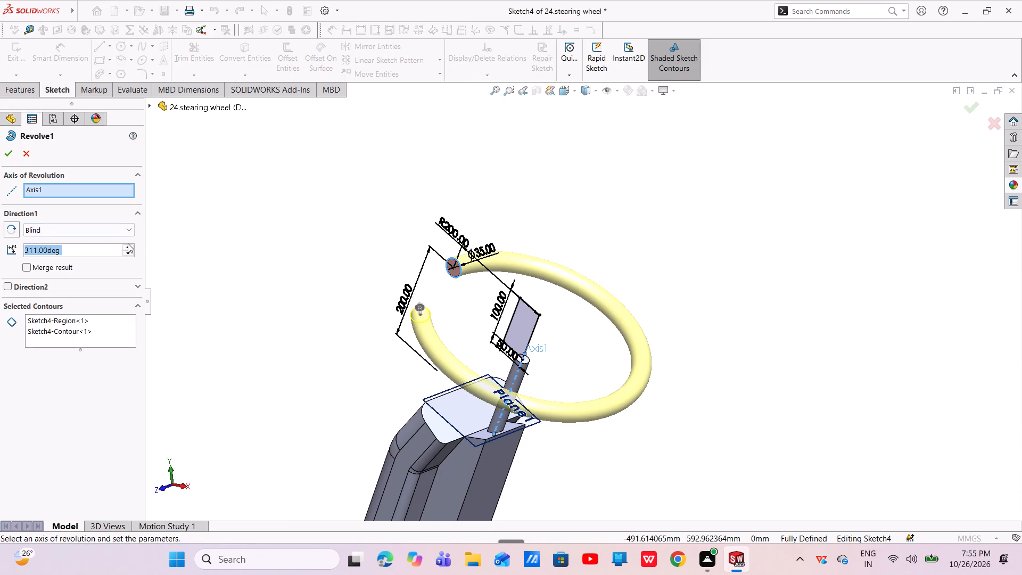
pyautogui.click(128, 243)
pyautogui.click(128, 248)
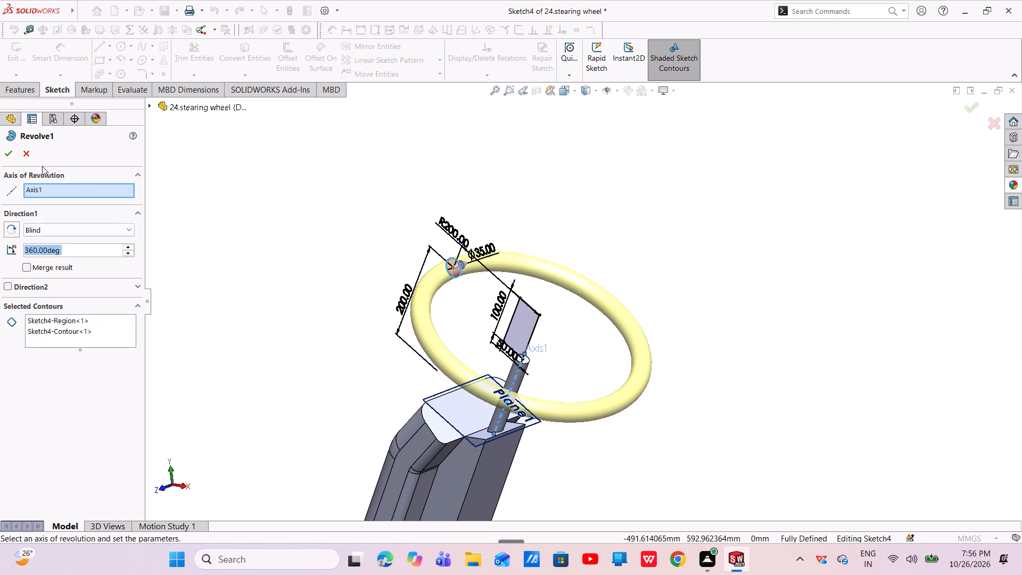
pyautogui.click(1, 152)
# Examine the rim ring and its position around the rod from several viewing angles.
pyautogui.scroll(-6, 570, 367)
pyautogui.scroll(3, 568, 367)
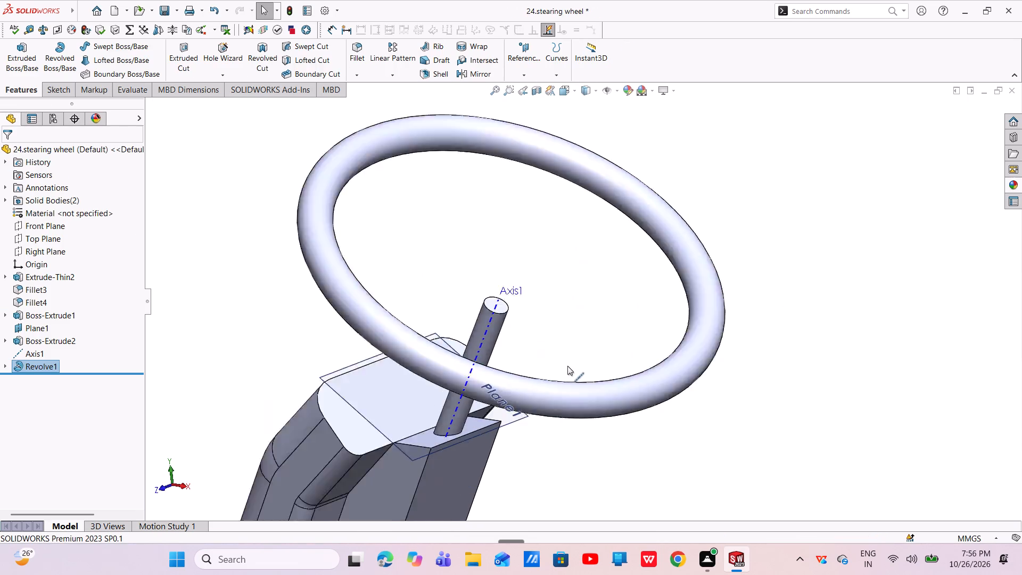
pyautogui.scroll(4, 567, 366)
pyautogui.moveTo(555, 351); pyautogui.dragTo(614, 431, button='middle')
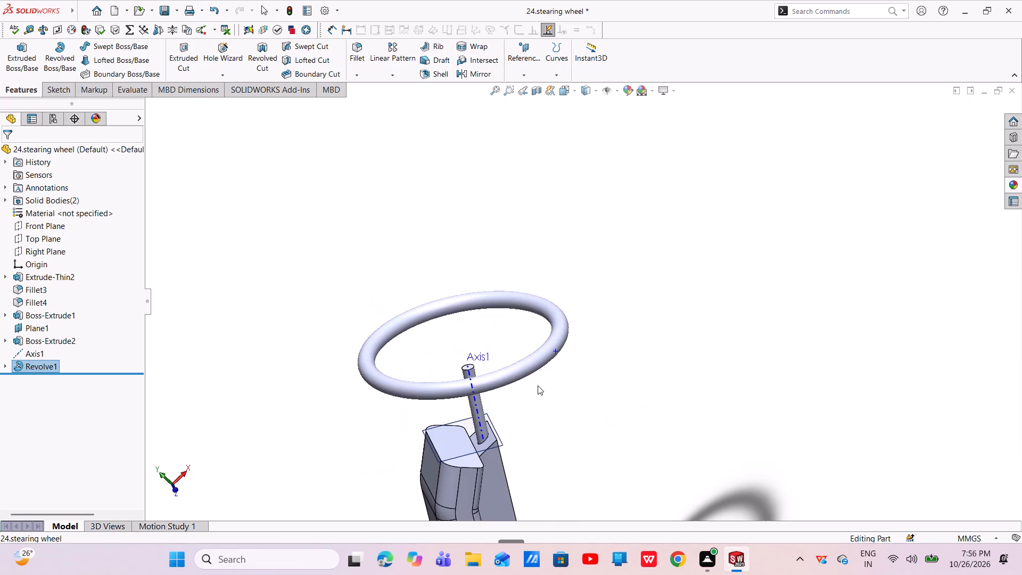
pyautogui.scroll(-4, 538, 385)
pyautogui.scroll(6, 537, 384)
pyautogui.moveTo(526, 352); pyautogui.dragTo(611, 331, button='middle')
pyautogui.scroll(-1, 534, 321)
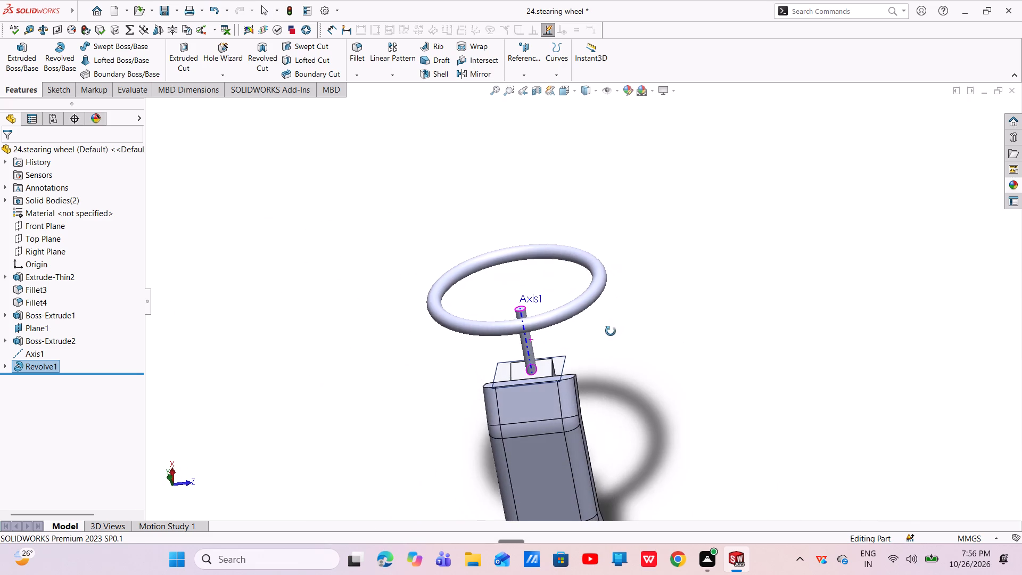
pyautogui.moveTo(611, 331); pyautogui.dragTo(608, 332, button='middle')
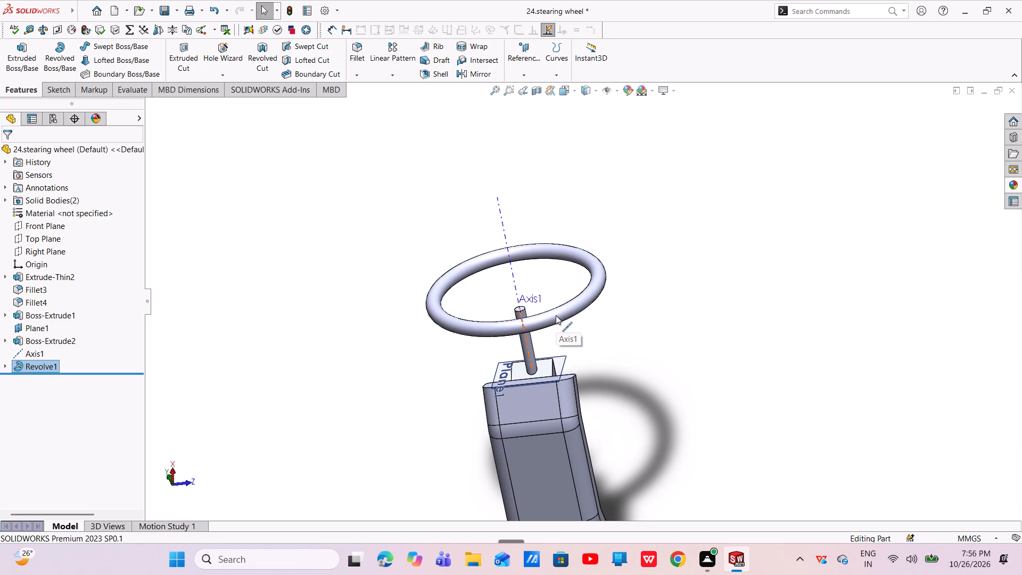
pyautogui.scroll(-5, 530, 325)
pyautogui.scroll(2, 530, 324)
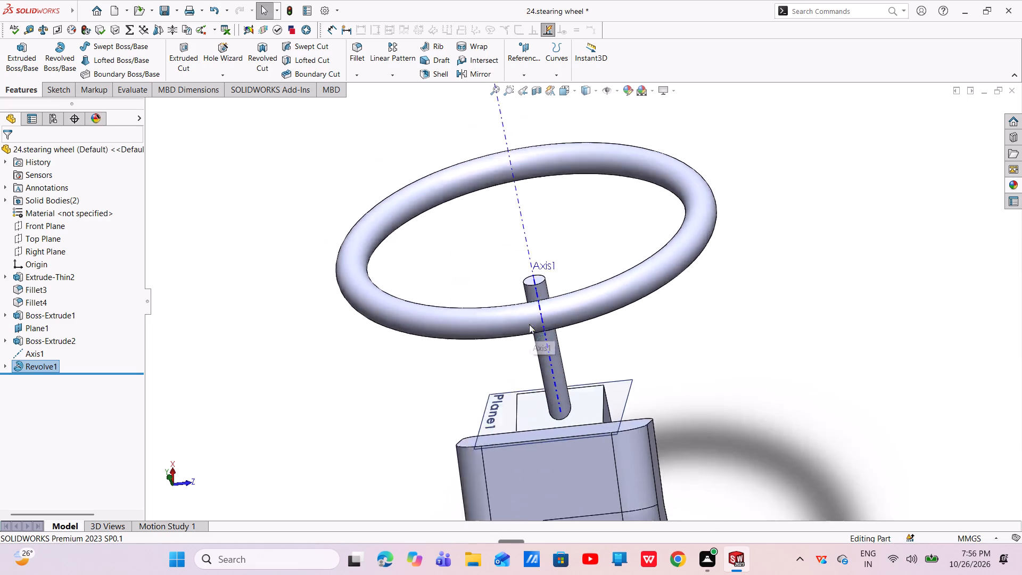
pyautogui.scroll(4, 529, 324)
pyautogui.moveTo(545, 323); pyautogui.dragTo(573, 313, button='middle')
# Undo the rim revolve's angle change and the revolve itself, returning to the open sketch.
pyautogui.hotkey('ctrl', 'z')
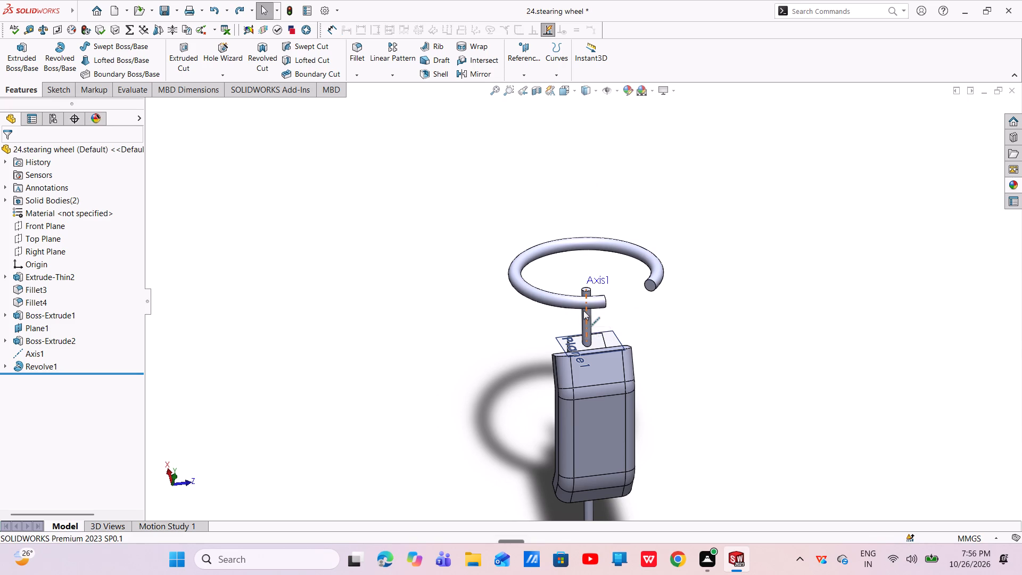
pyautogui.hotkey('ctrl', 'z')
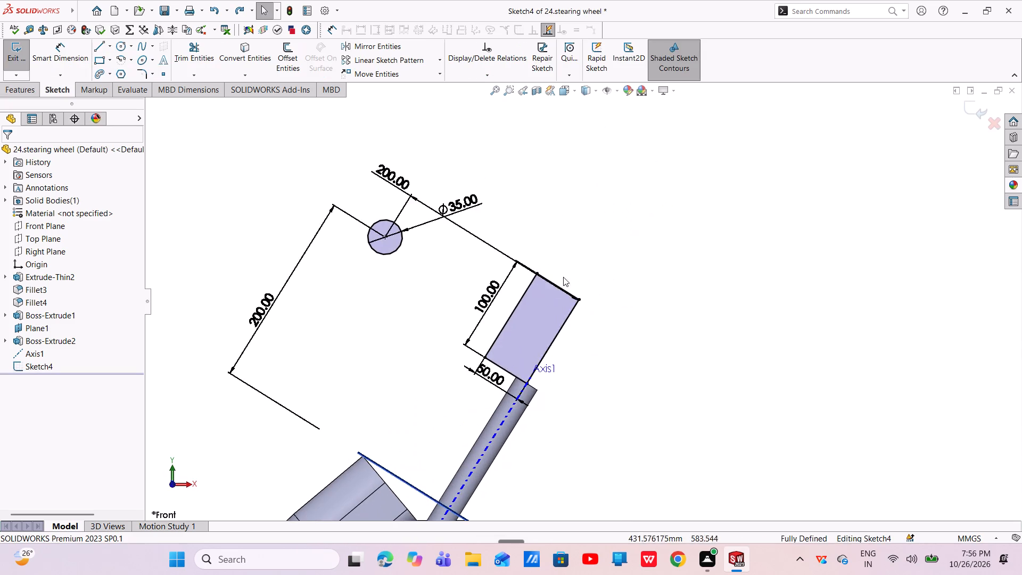
# Revolve both the 35 mm rim circle and the 100 by 50 mm hub rectangle 360 degrees around Axis1, with merge result on.
pyautogui.click(973, 105)
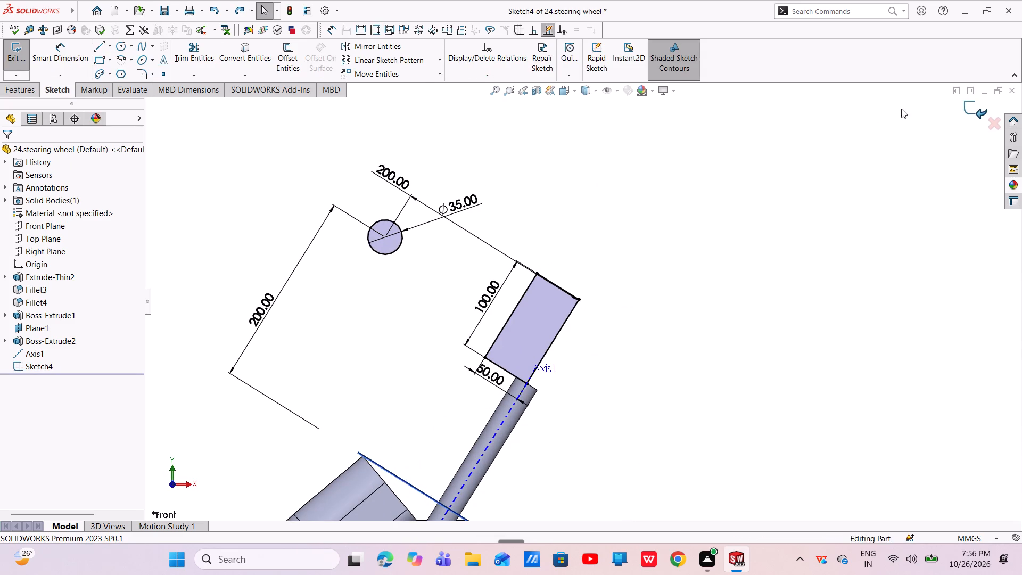
pyautogui.click(63, 49)
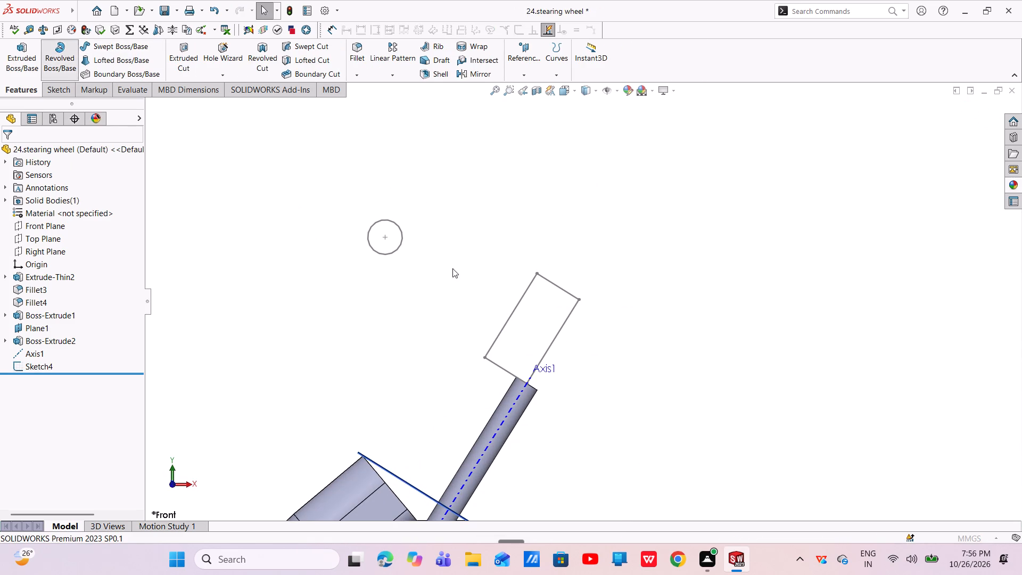
pyautogui.click(13, 157)
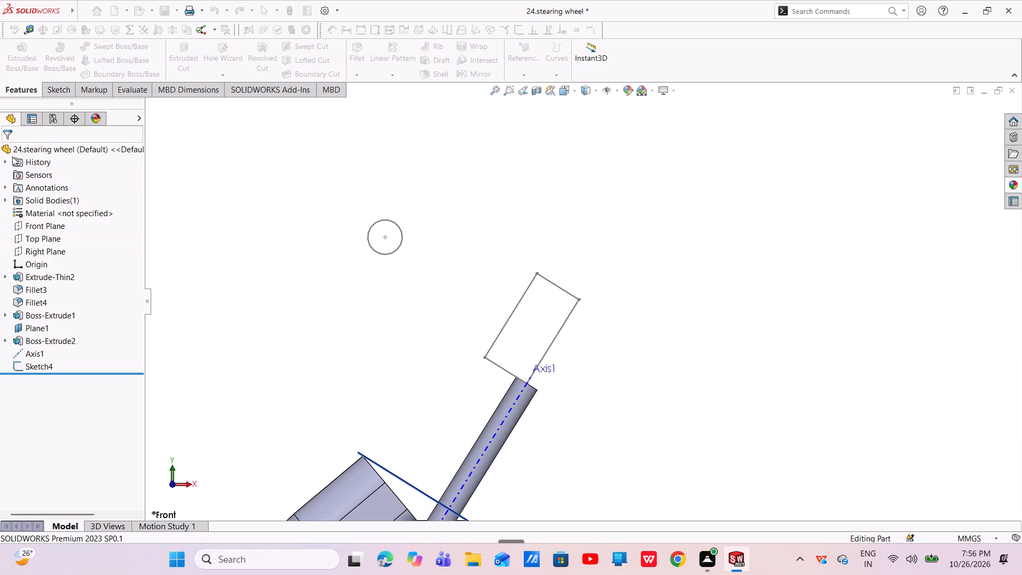
pyautogui.click(38, 366)
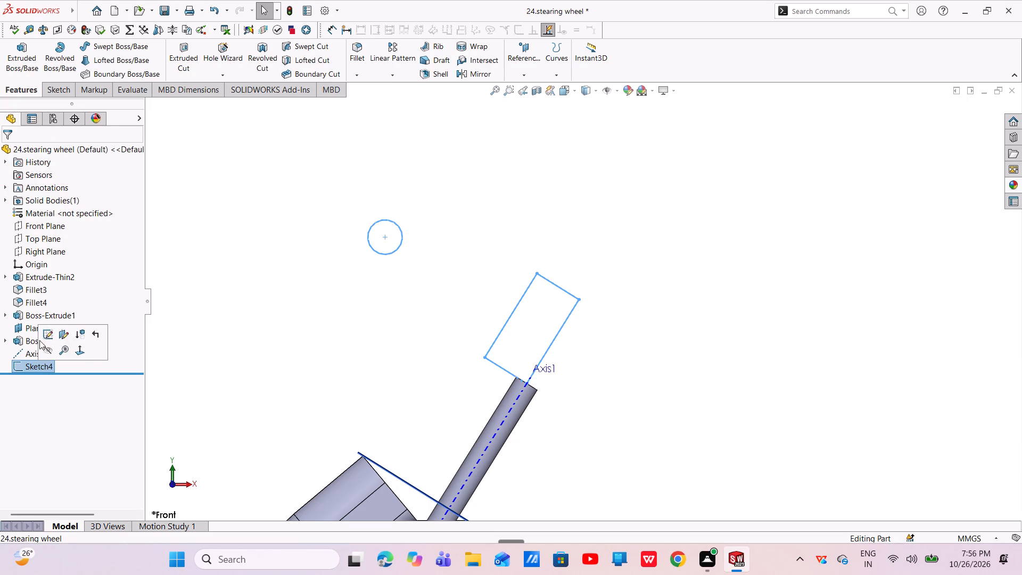
pyautogui.click(68, 69)
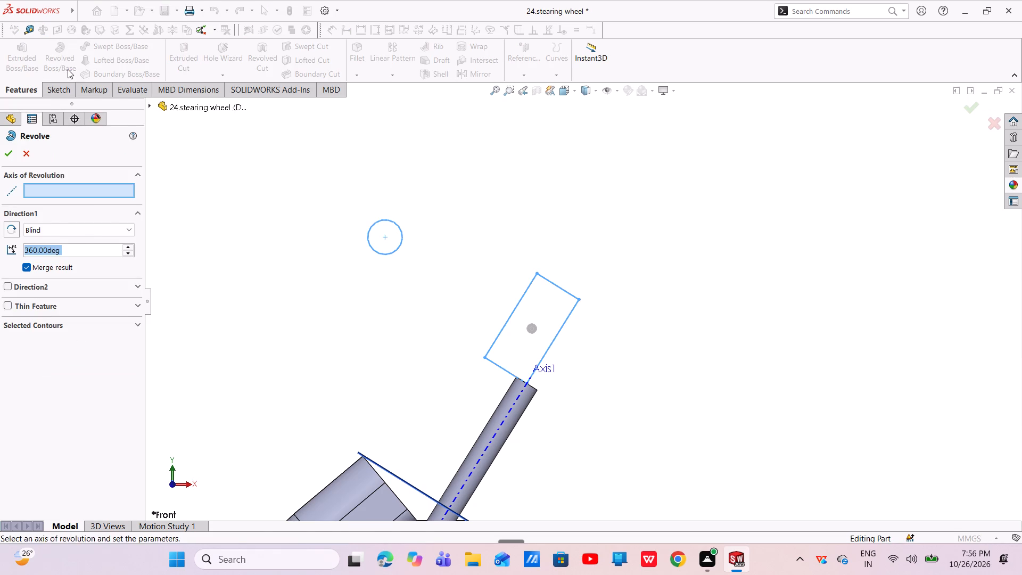
pyautogui.click(55, 325)
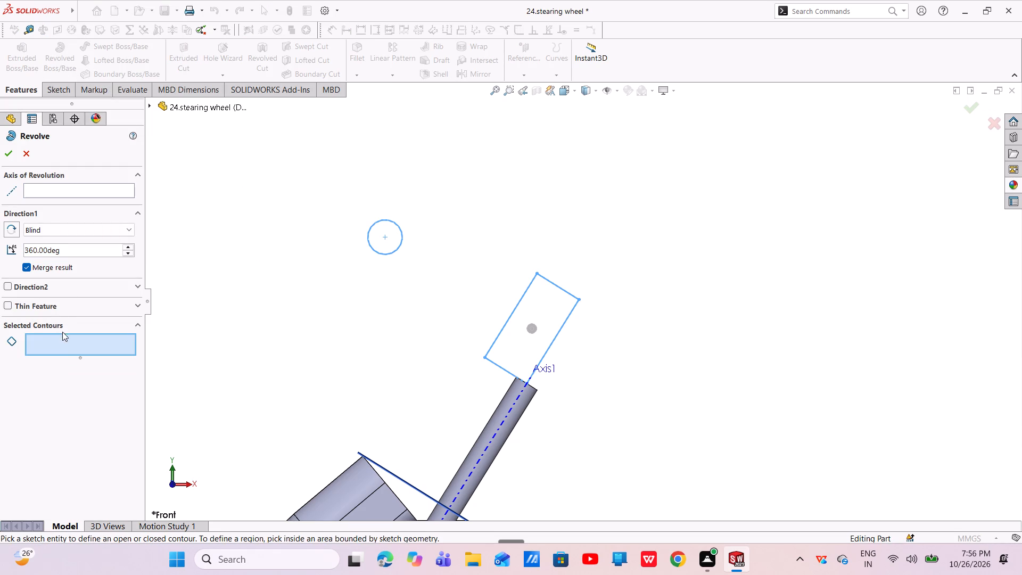
pyautogui.click(67, 340)
pyautogui.click(389, 237)
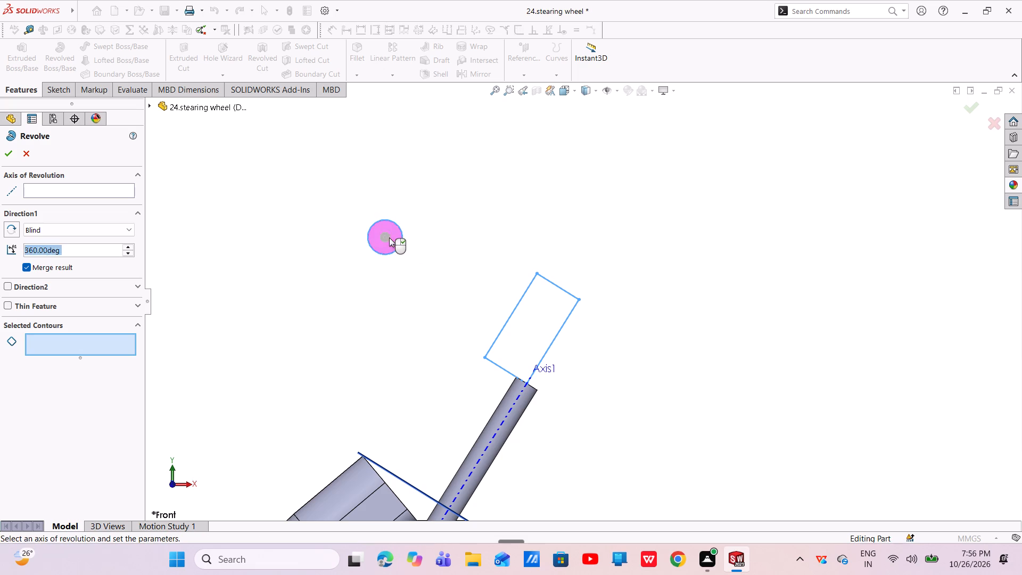
pyautogui.click(546, 316)
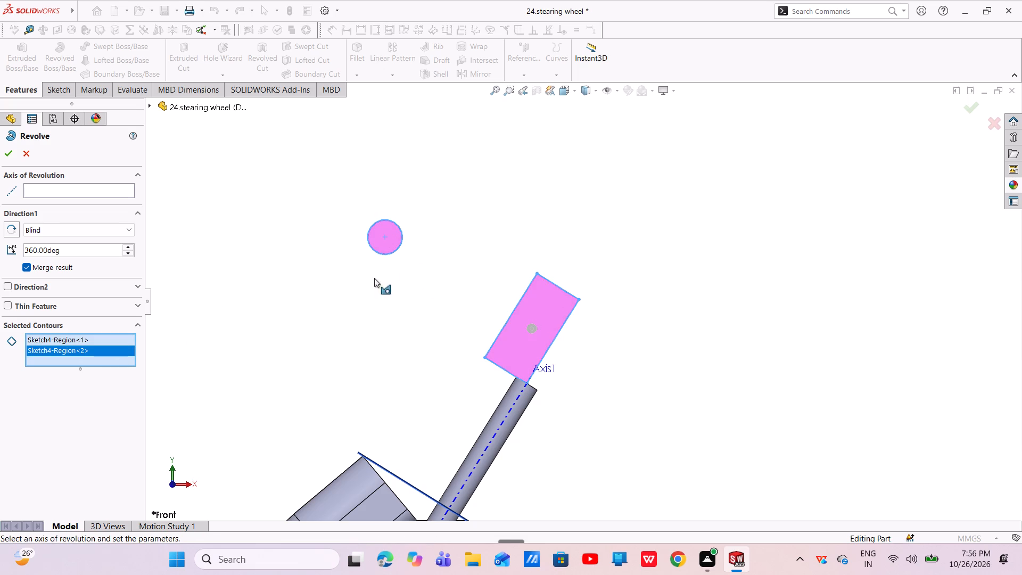
pyautogui.click(35, 185)
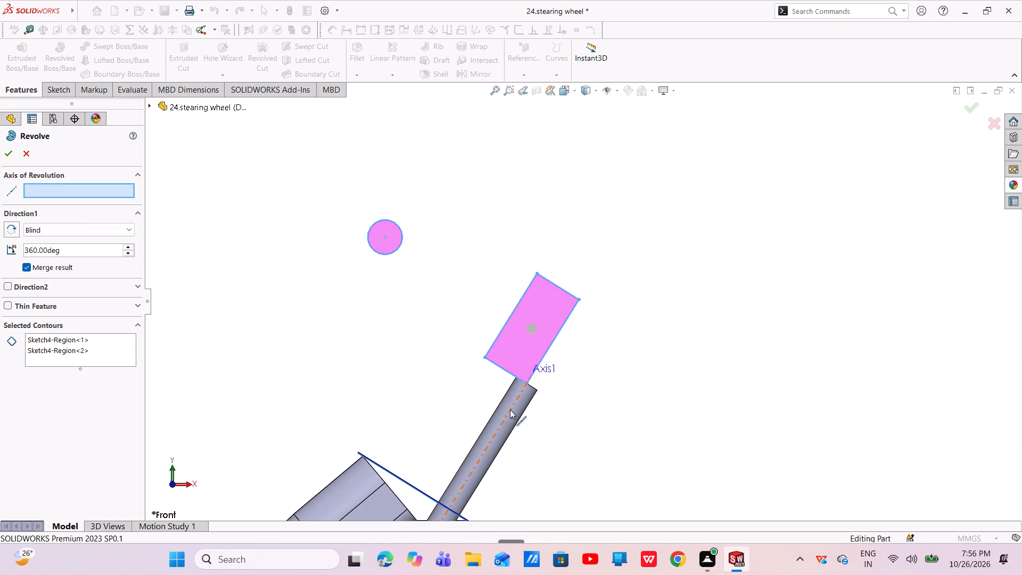
pyautogui.click(508, 409)
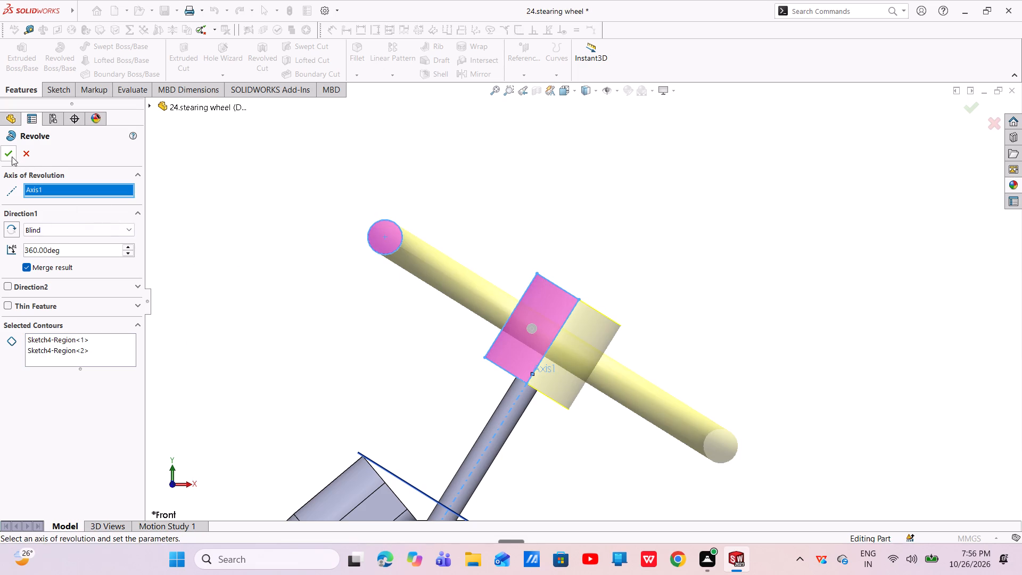
pyautogui.click(11, 155)
# Fillet the hub's top circular edge with a 15 mm radius.
pyautogui.scroll(3, 609, 343)
pyautogui.moveTo(599, 342); pyautogui.dragTo(529, 420, button='middle')
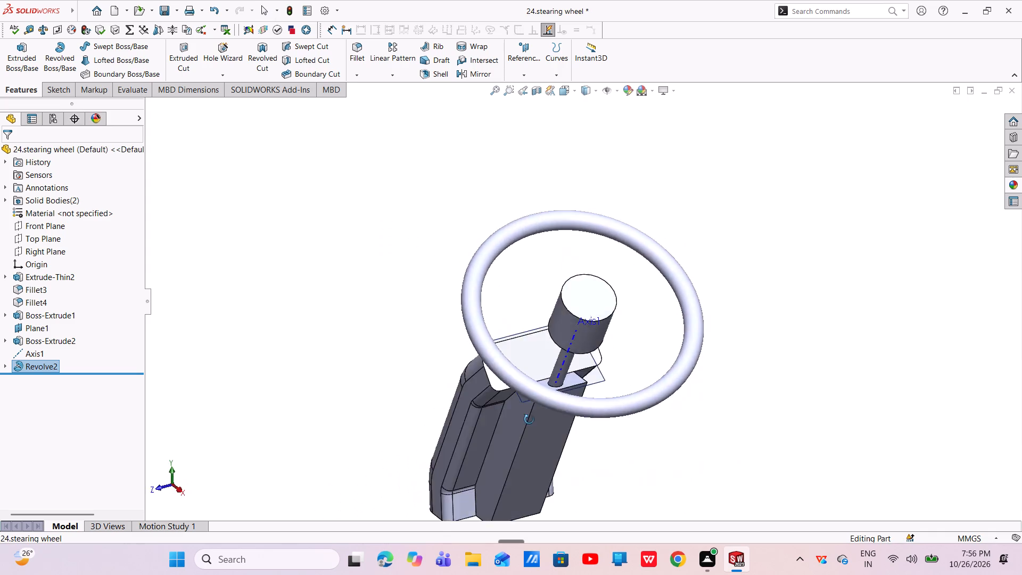
pyautogui.moveTo(529, 420); pyautogui.dragTo(532, 311, button='middle')
pyautogui.scroll(-2, 625, 324)
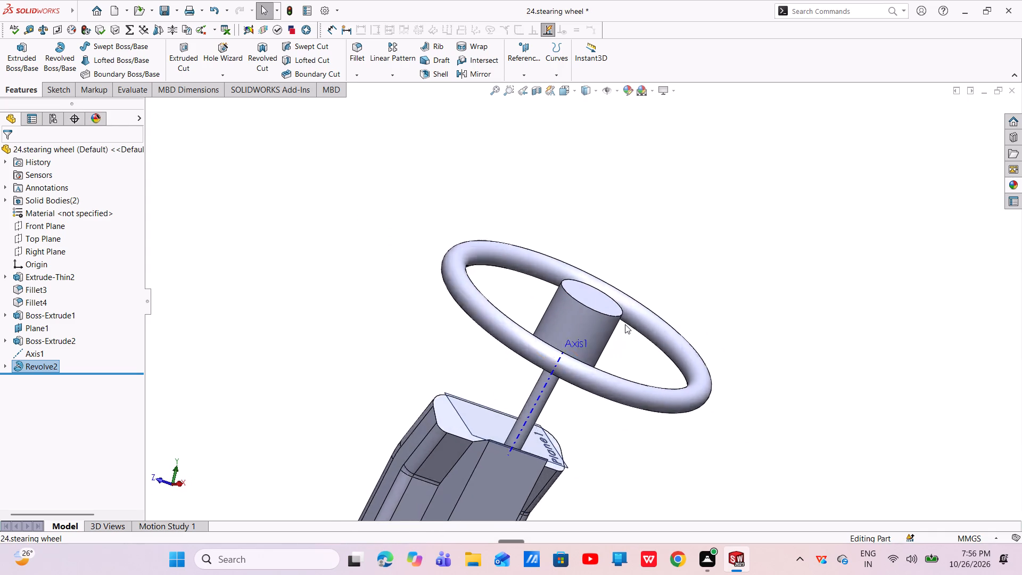
pyautogui.scroll(-3, 625, 324)
pyautogui.scroll(5, 622, 322)
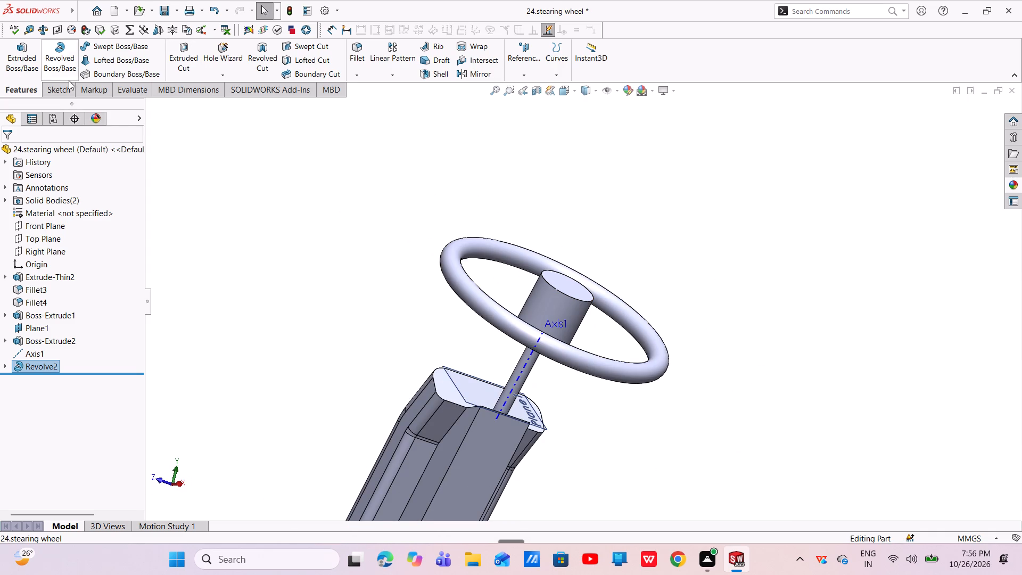
pyautogui.click(365, 47)
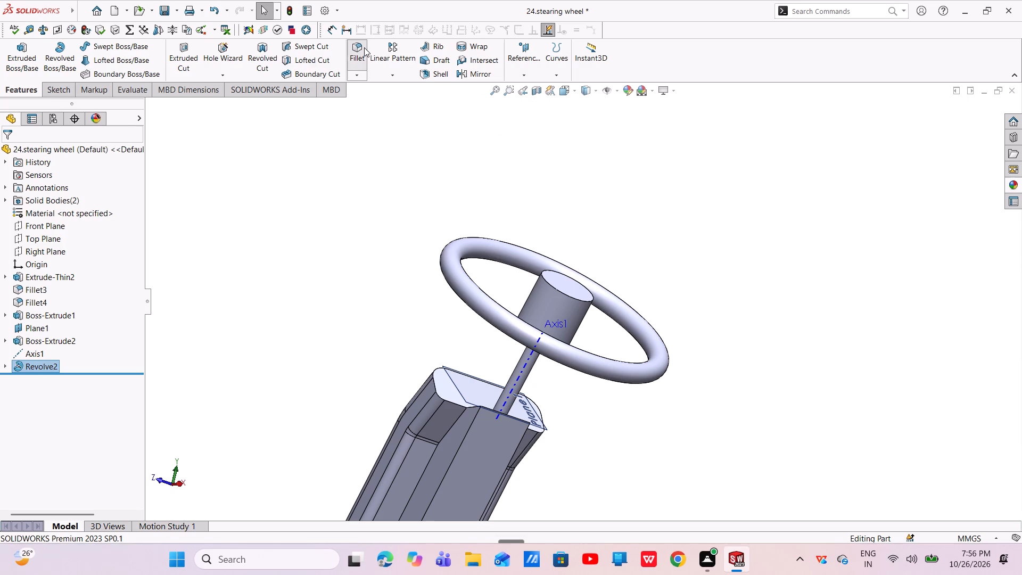
pyautogui.press('BackSpace')
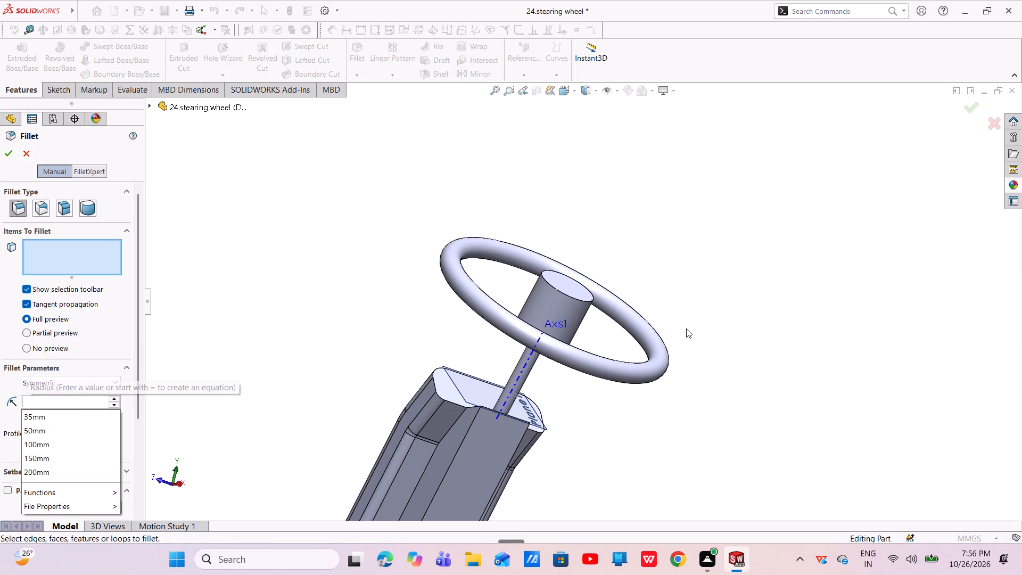
pyautogui.write('15')
pyautogui.press('Return')
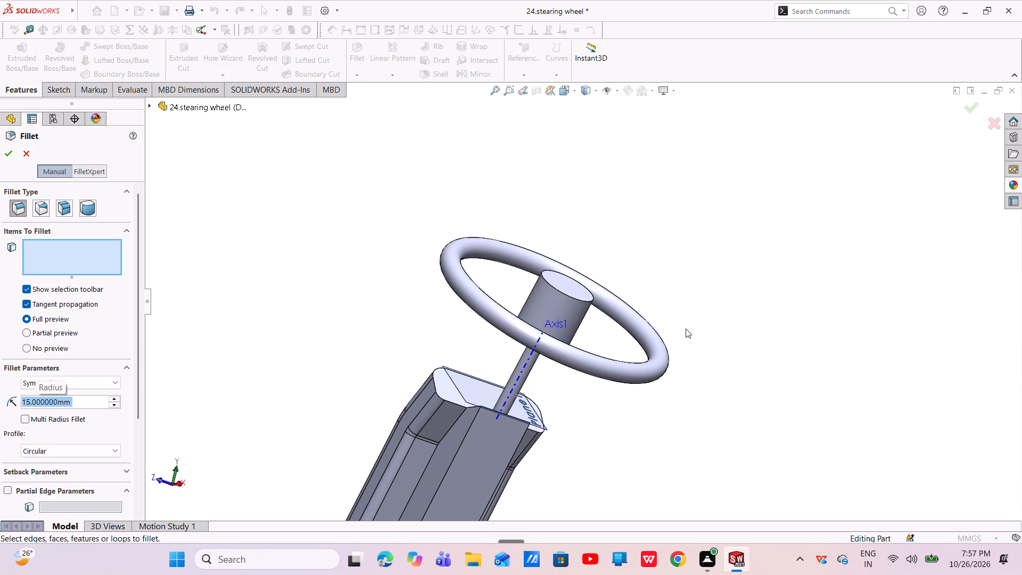
pyautogui.click(560, 292)
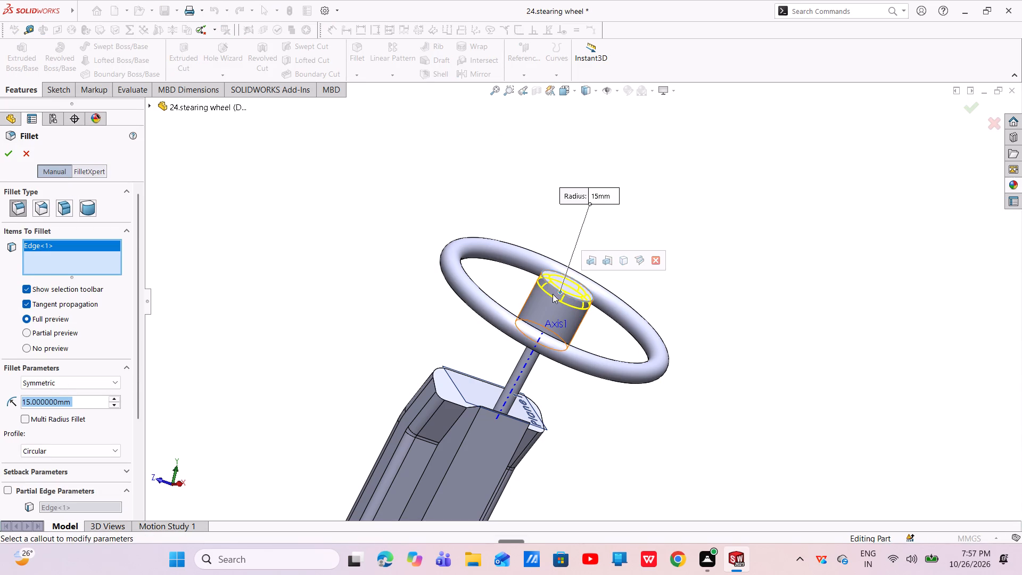
pyautogui.click(2, 157)
# Examine the rounded top of the hub and the surrounding rim from several viewing angles.
pyautogui.scroll(-5, 661, 298)
pyautogui.scroll(4, 506, 381)
pyautogui.moveTo(516, 357); pyautogui.dragTo(471, 320, button='middle')
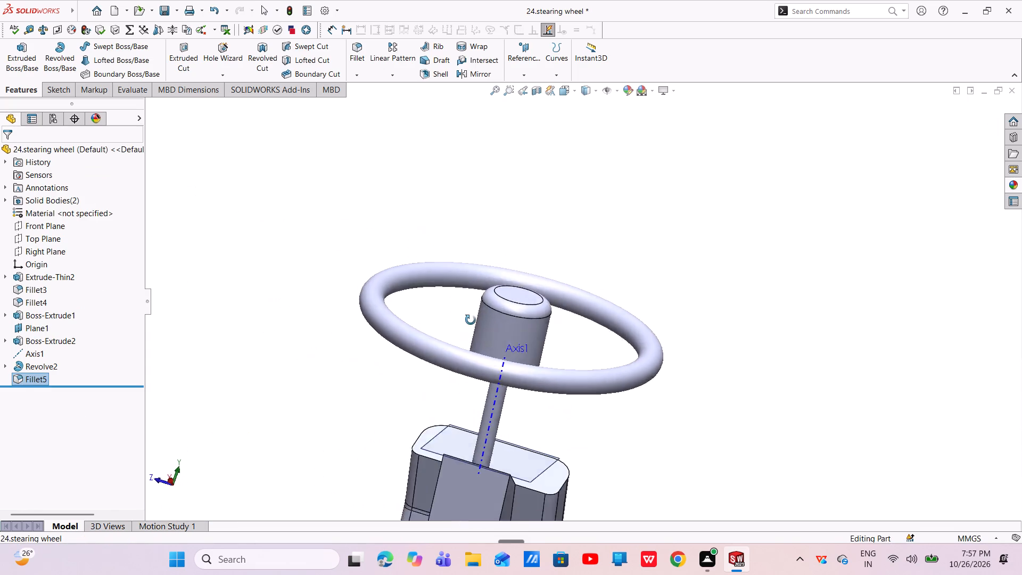
pyautogui.moveTo(471, 320); pyautogui.dragTo(508, 373, button='middle')
pyautogui.scroll(1, 493, 334)
pyautogui.scroll(-5, 493, 331)
pyautogui.scroll(3, 493, 331)
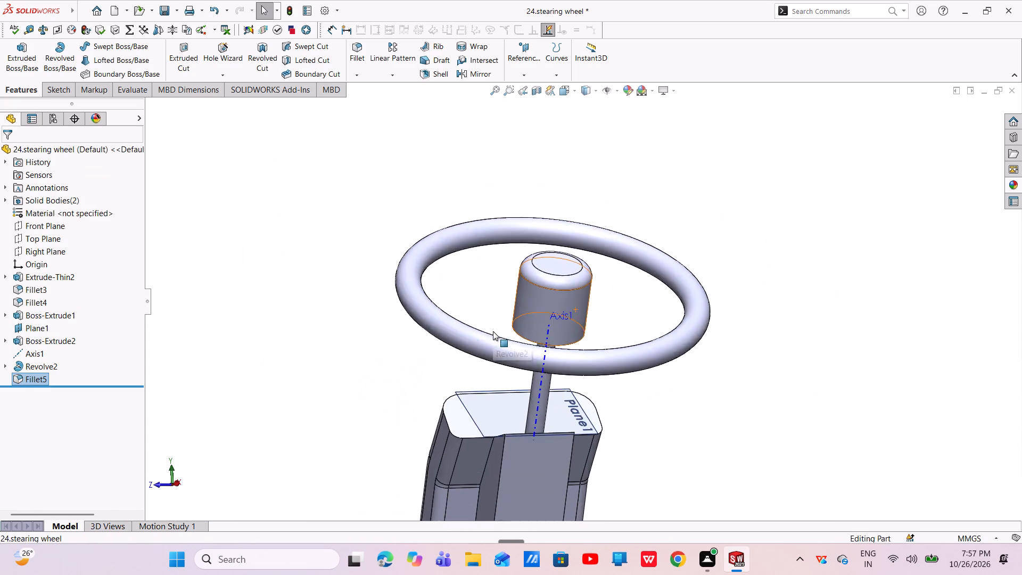
pyautogui.scroll(2, 493, 331)
pyautogui.scroll(-1, 559, 301)
pyautogui.moveTo(559, 301); pyautogui.dragTo(584, 285, button='middle')
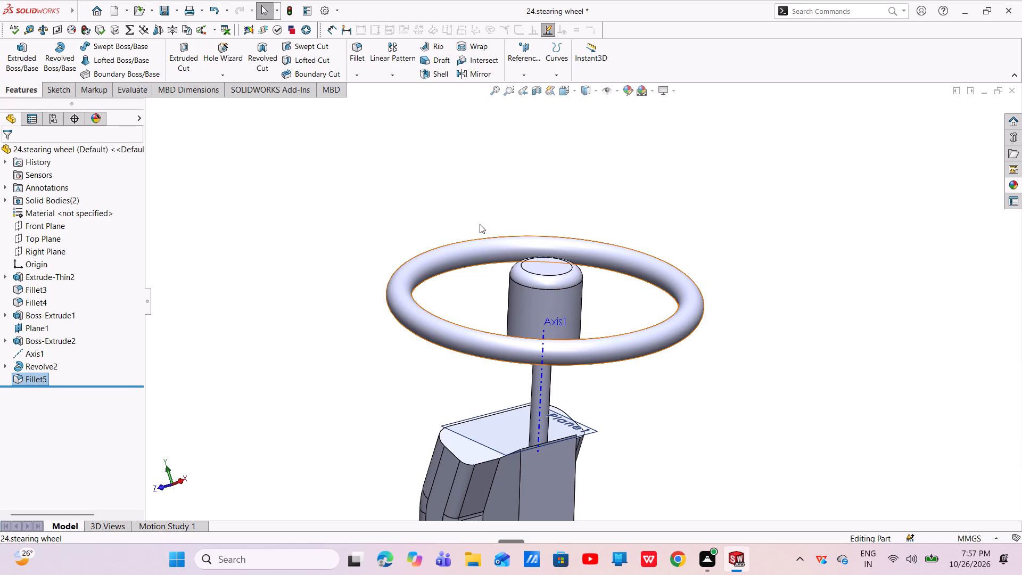
# Fillet the hub's bottom circular edge, on the rod side, with a 15 mm radius.
pyautogui.click(357, 52)
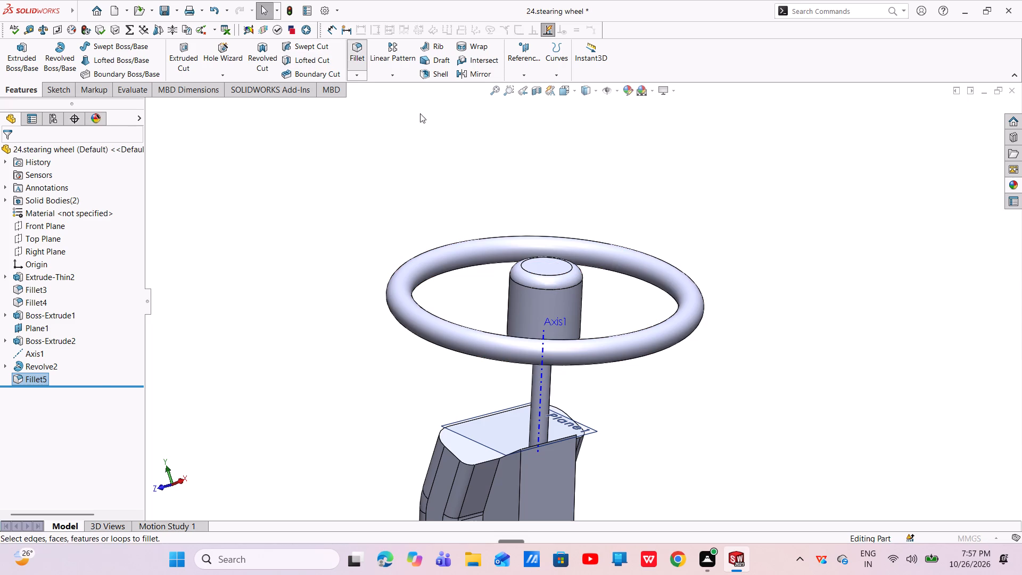
pyautogui.moveTo(574, 380); pyautogui.dragTo(559, 308, button='middle')
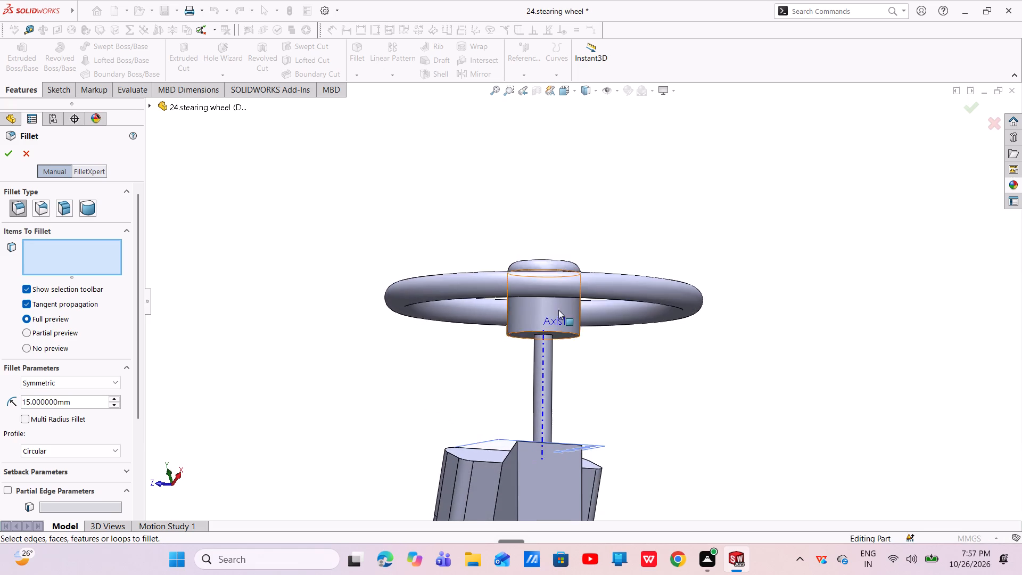
pyautogui.scroll(-7, 559, 342)
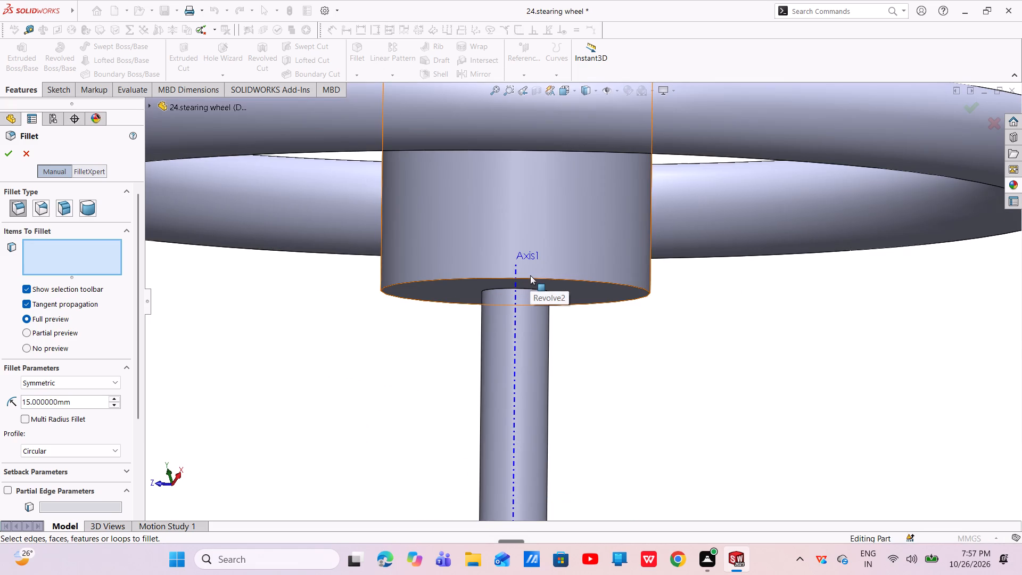
pyautogui.click(531, 277)
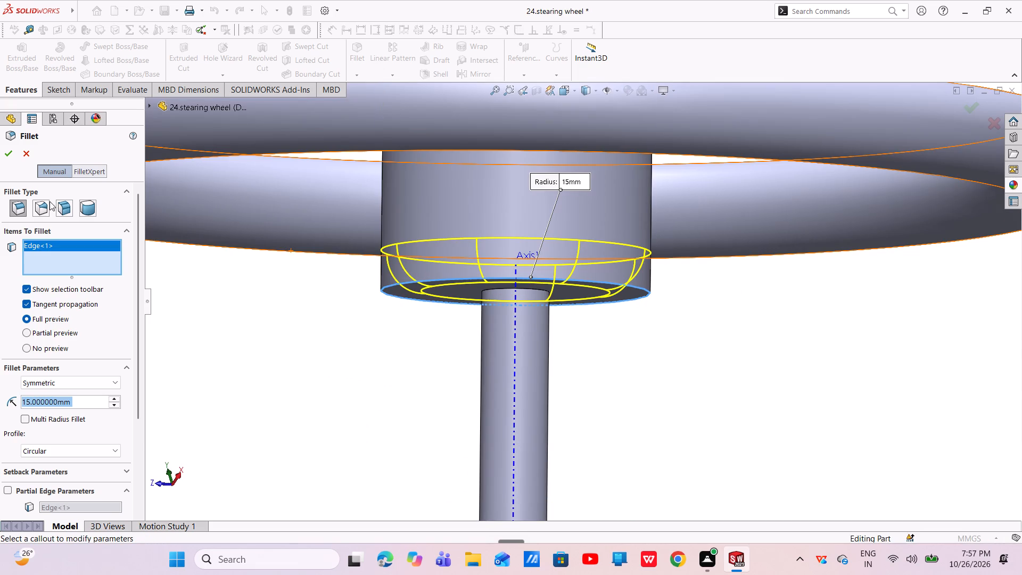
pyautogui.click(1, 151)
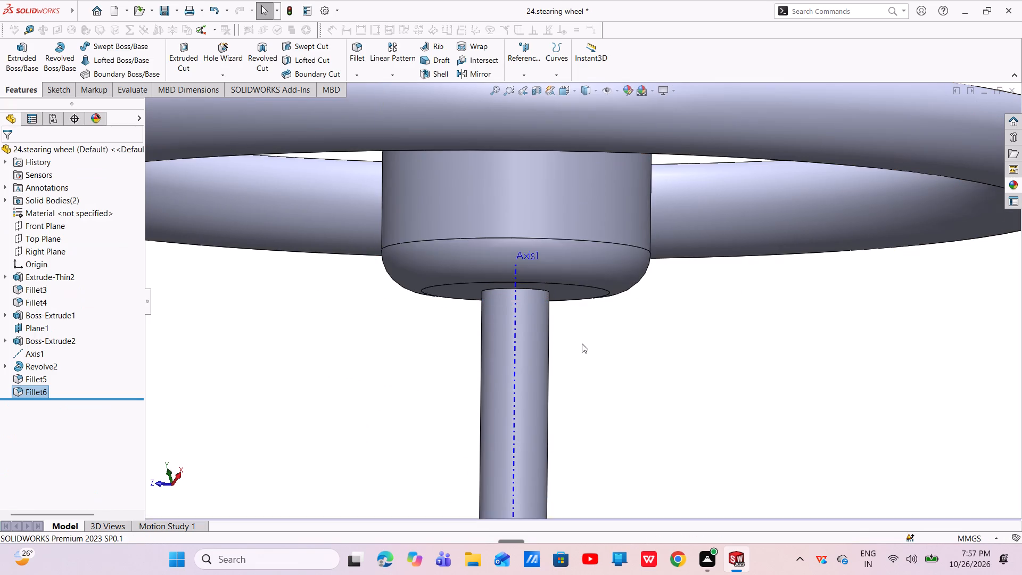
# Examine the filleted hub and its position relative to the rim and rod.
pyautogui.scroll(4, 581, 304)
pyautogui.scroll(-4, 578, 262)
pyautogui.scroll(6, 578, 262)
pyautogui.scroll(-1, 578, 262)
pyautogui.moveTo(577, 262); pyautogui.dragTo(580, 317, button='middle')
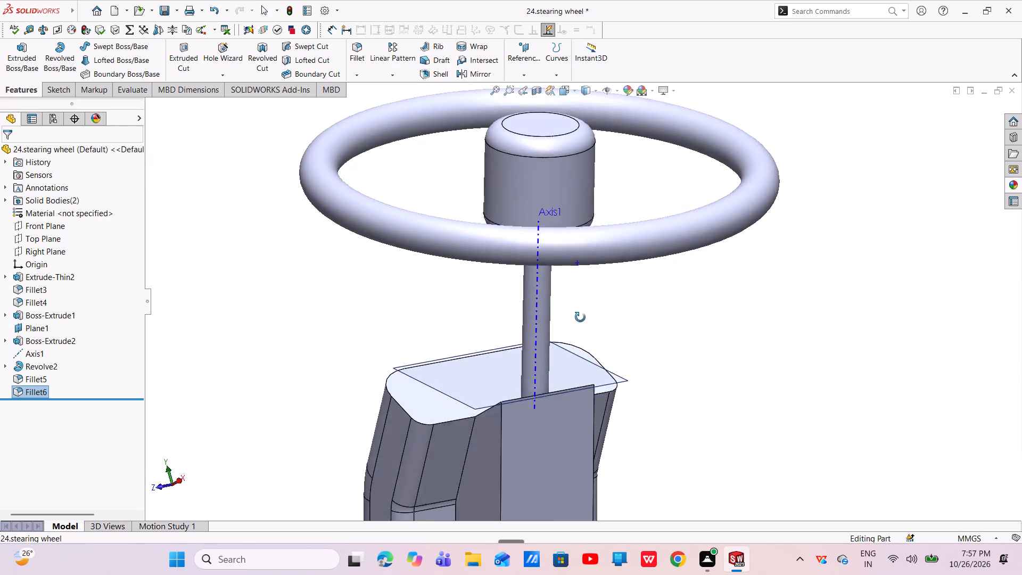
pyautogui.moveTo(580, 317); pyautogui.dragTo(580, 311, button='middle')
pyautogui.scroll(2, 575, 250)
pyautogui.scroll(-2, 575, 250)
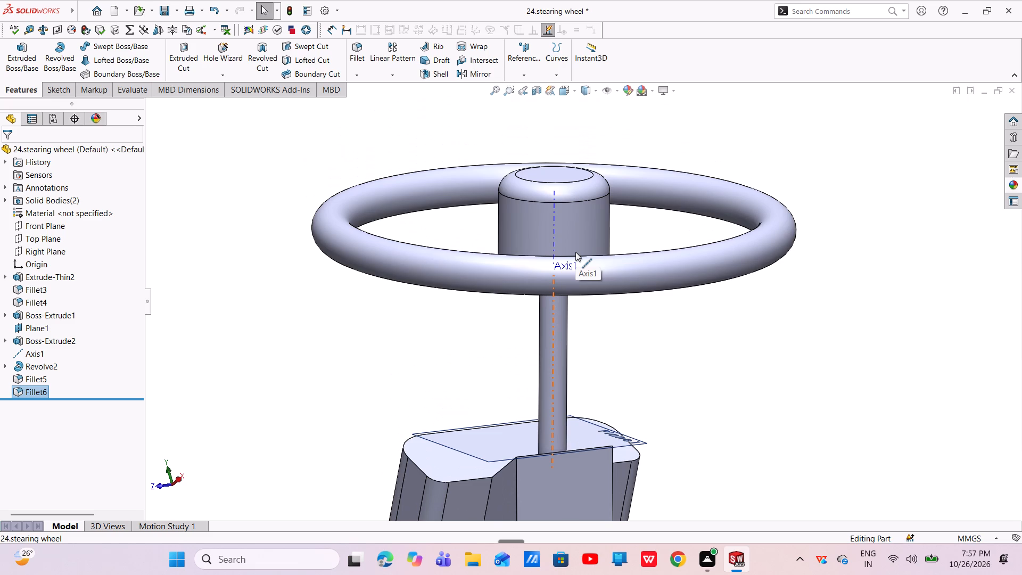
# Open a new sketch on the Front Plane and display the model with hidden lines removed.
pyautogui.click(43, 227)
pyautogui.click(50, 213)
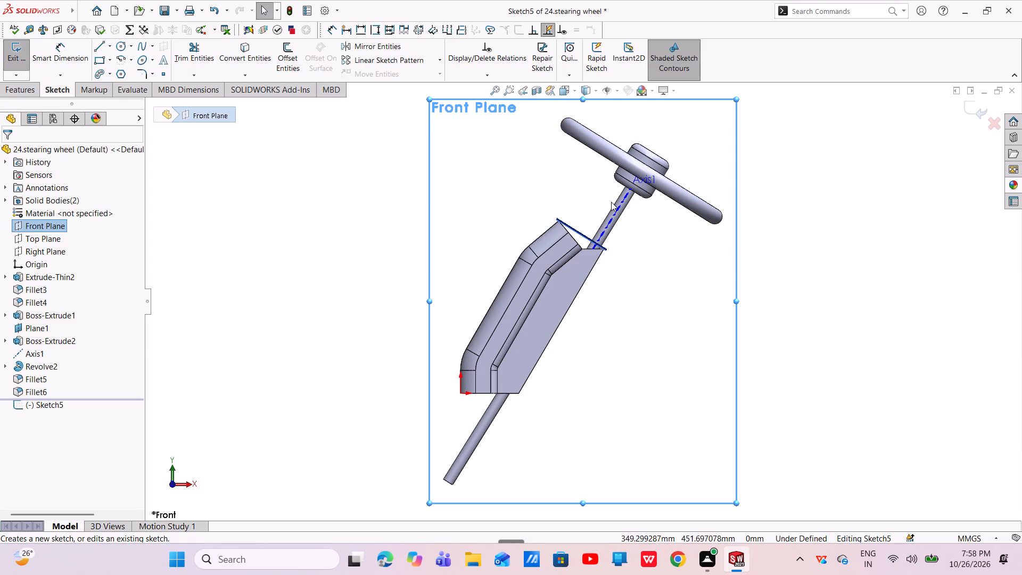
pyautogui.click(595, 92)
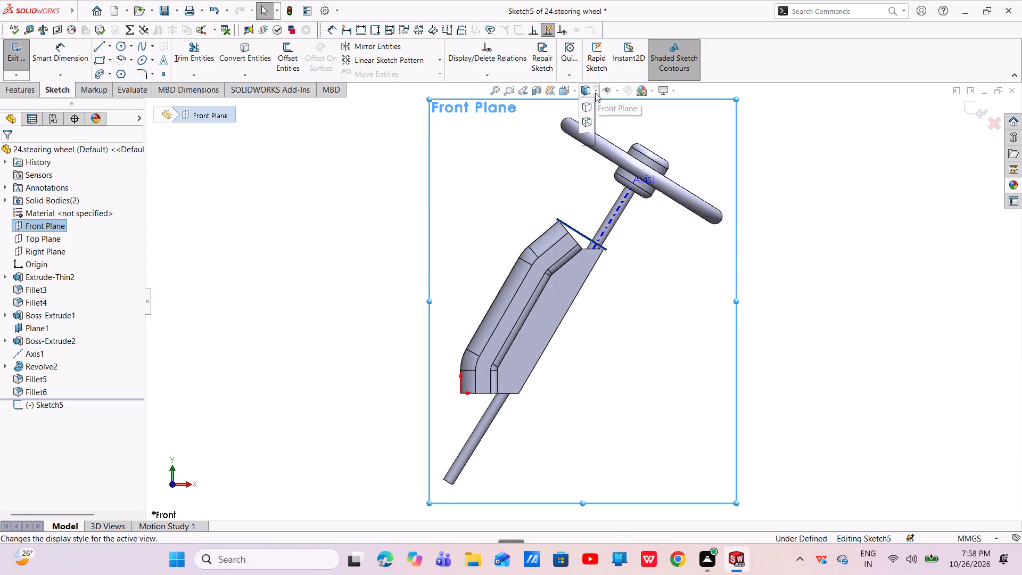
pyautogui.click(586, 139)
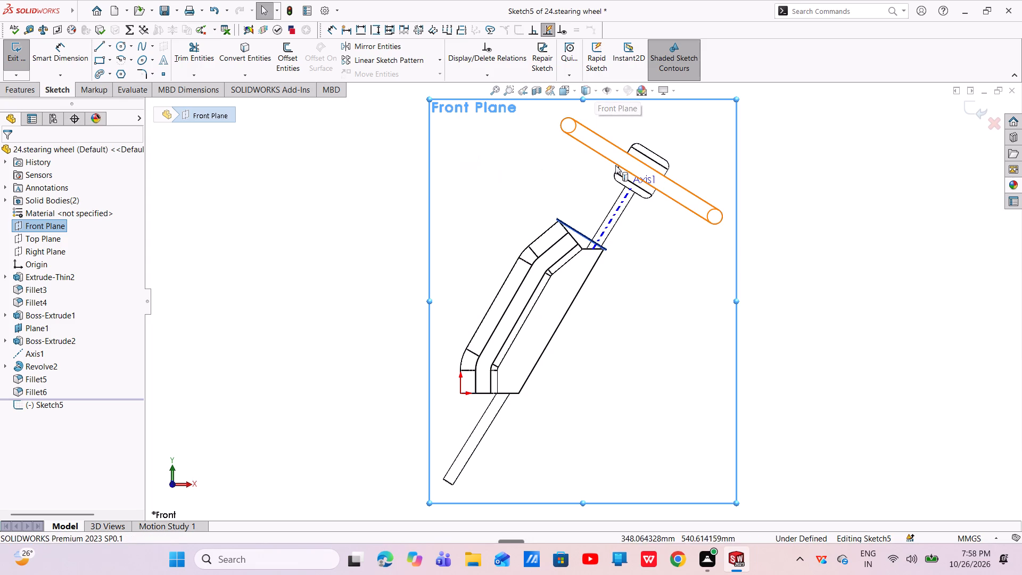
# Sketch two connected lines from the rim's cross-section centre to the hub's lower fillet edge, the second about 114 mm long.
pyautogui.scroll(-5, 629, 155)
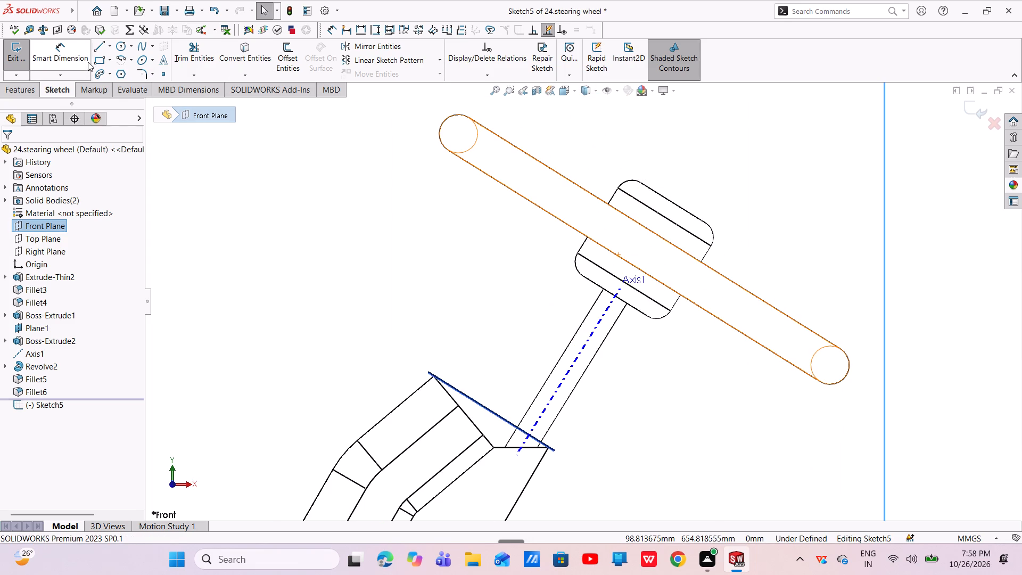
pyautogui.click(97, 51)
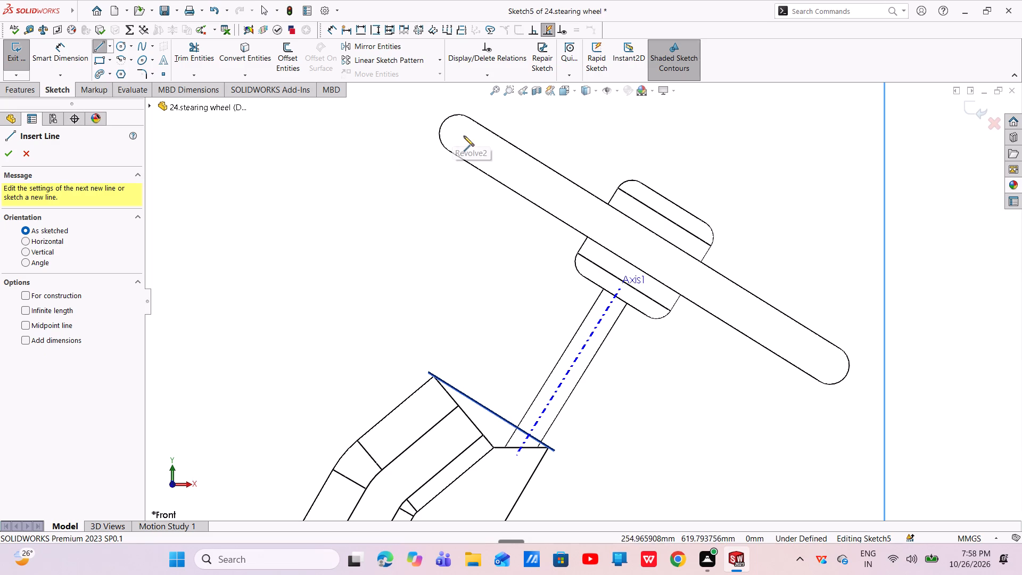
pyautogui.click(456, 133)
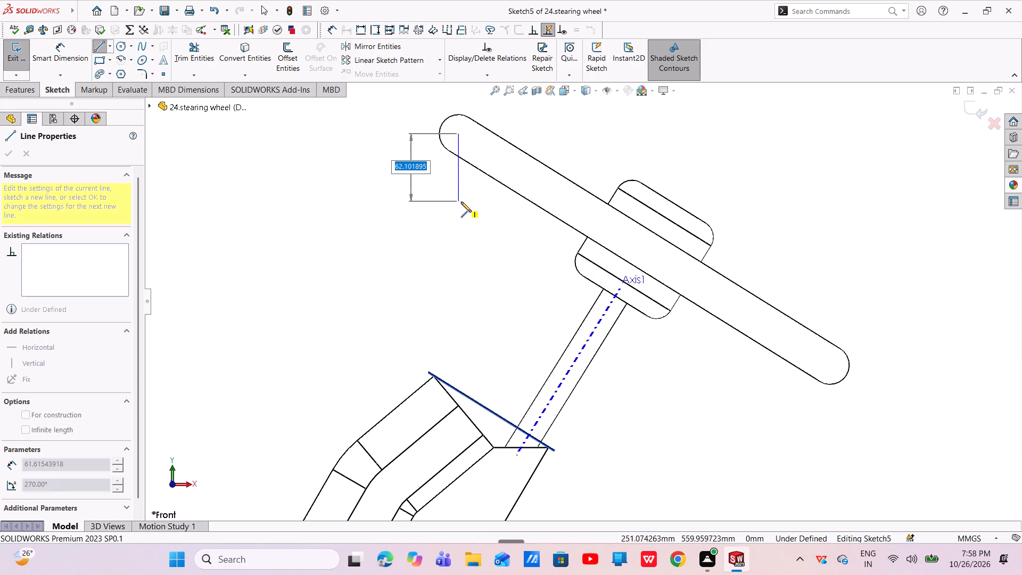
pyautogui.click(464, 202)
pyautogui.click(576, 253)
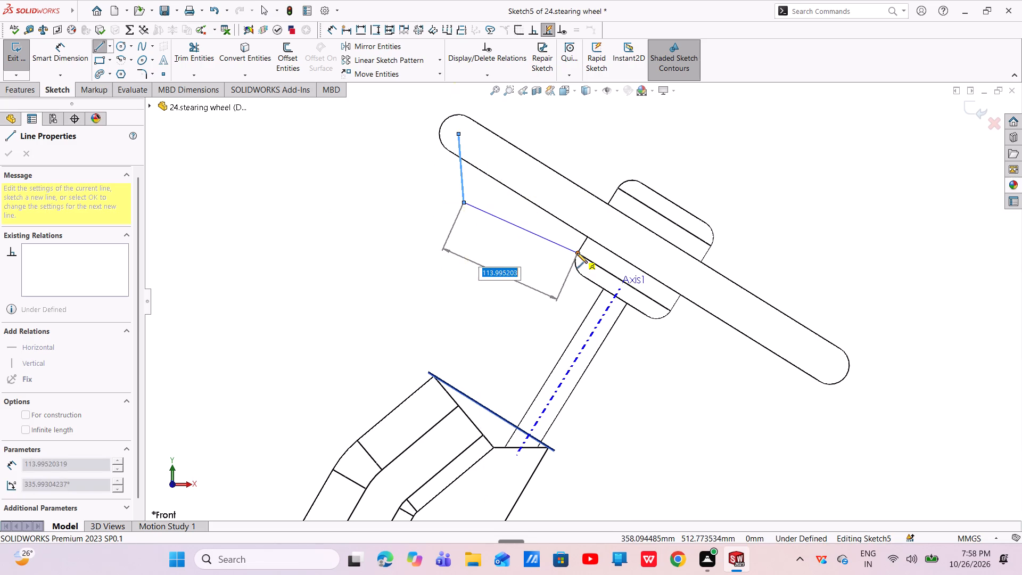
pyautogui.rightClick(577, 253)
pyautogui.click(587, 259)
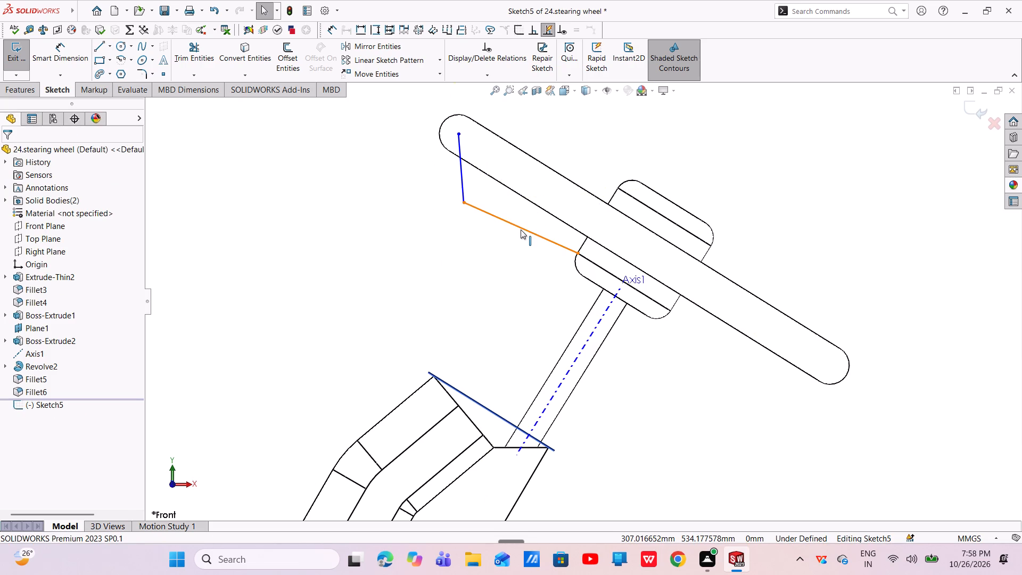
# Move the spoke path's corner nearer the rim and make the longer line collinear with the hub's lower fillet edge.
pyautogui.moveTo(464, 202); pyautogui.dragTo(467, 200)
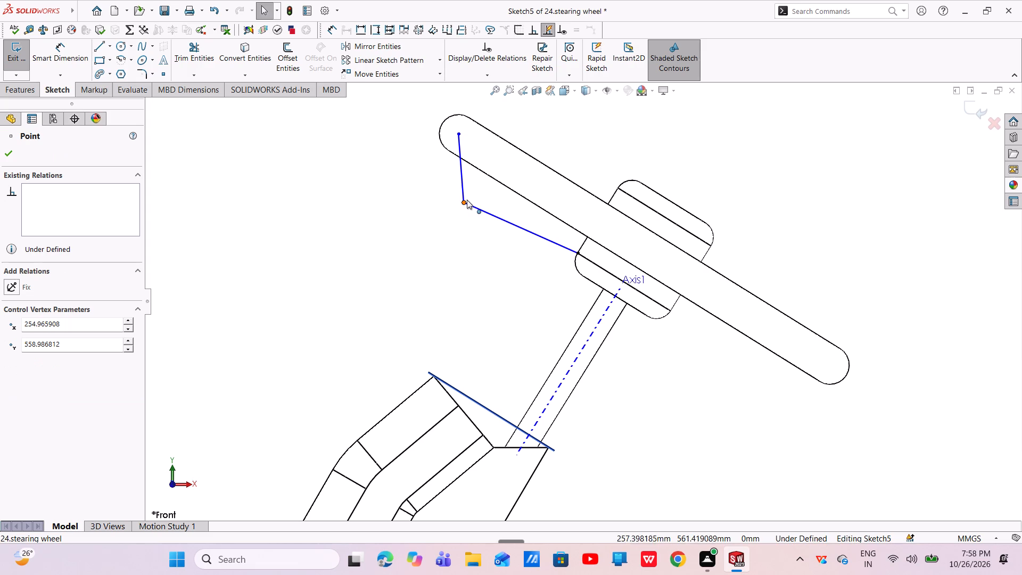
pyautogui.moveTo(467, 200); pyautogui.dragTo(466, 198)
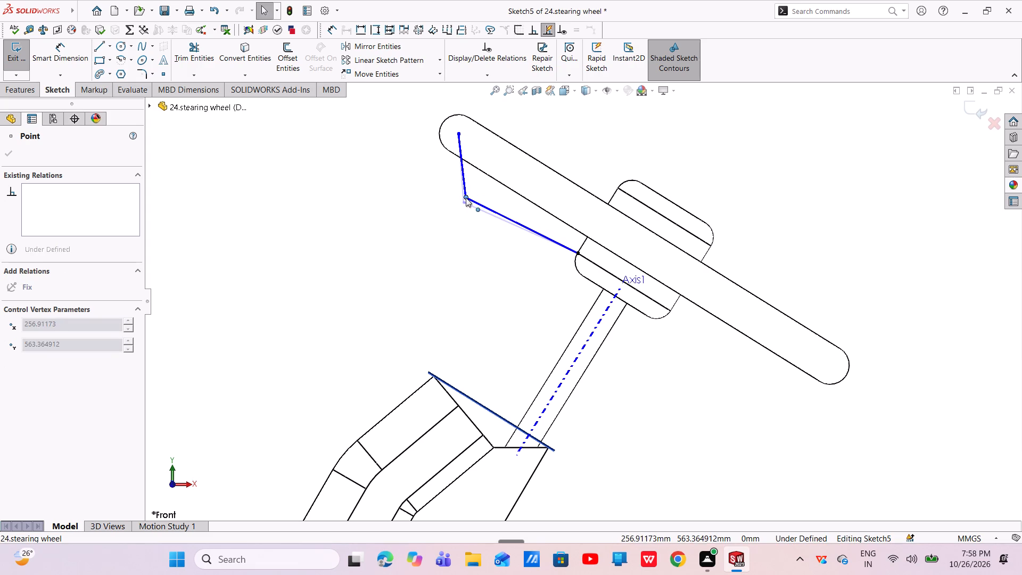
pyautogui.moveTo(466, 198); pyautogui.dragTo(467, 198)
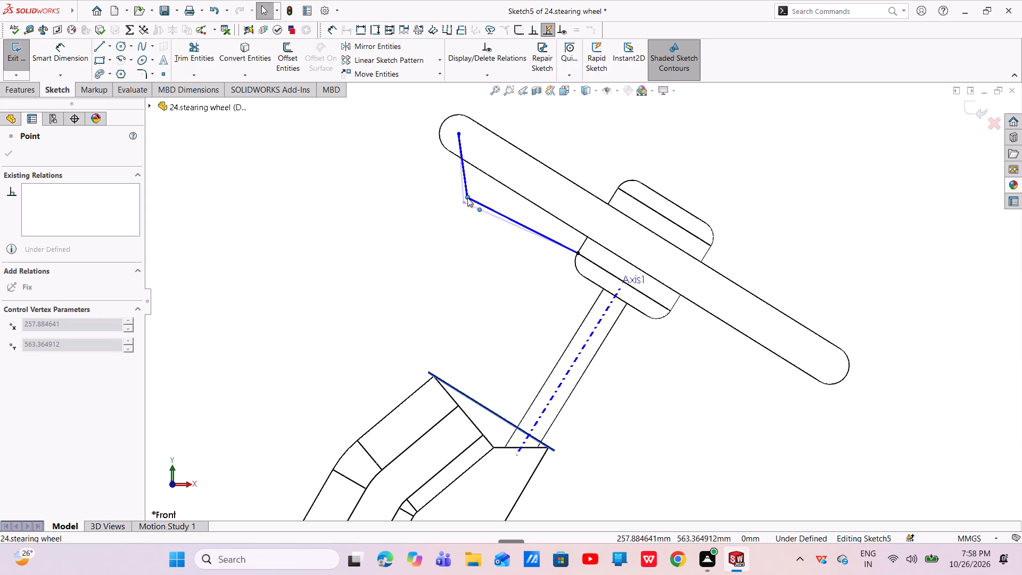
pyautogui.moveTo(467, 198); pyautogui.dragTo(470, 192)
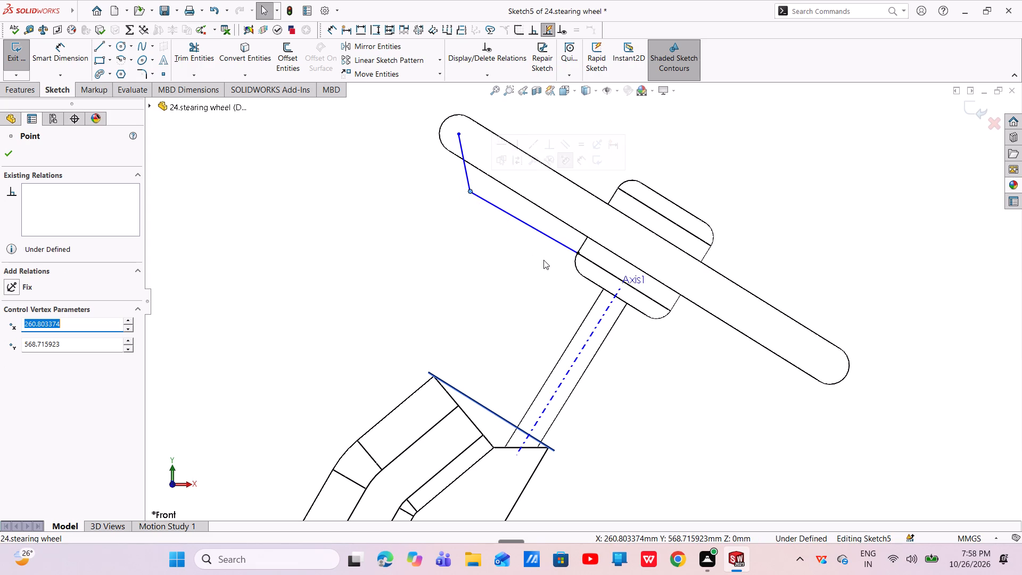
pyautogui.press('Escape')
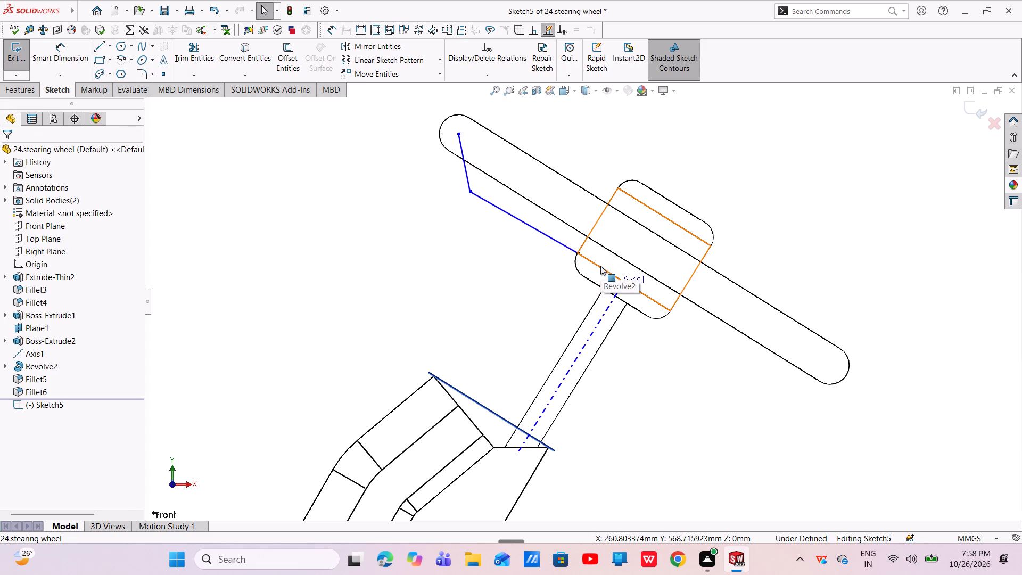
pyautogui.press('Escape')
pyautogui.click(561, 245)
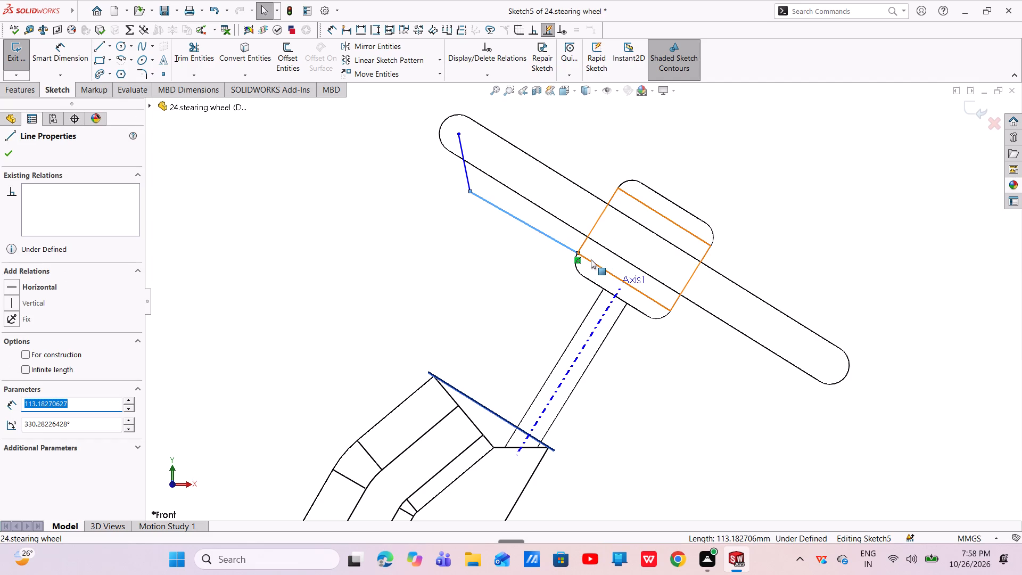
pyautogui.keyDown('ctrl'); pyautogui.click(591, 261); pyautogui.keyUp('ctrl')
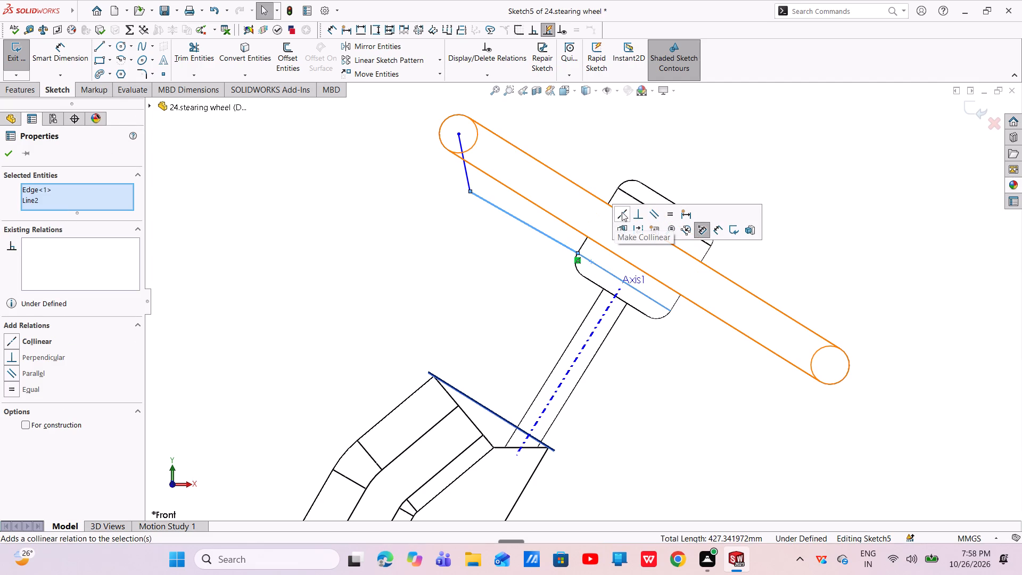
pyautogui.click(622, 212)
pyautogui.press('Escape')
pyautogui.press('Escape')
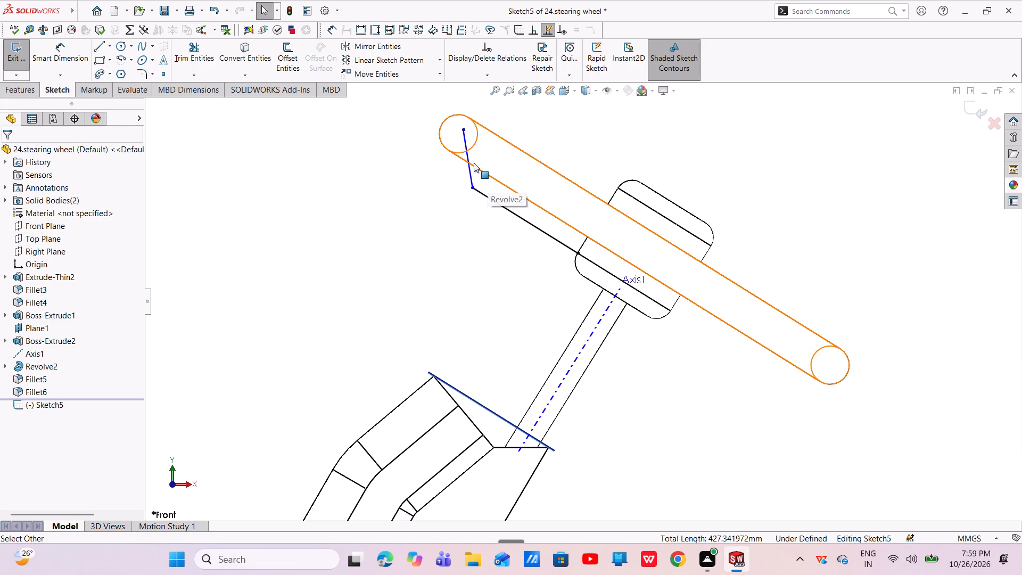
# Dimension the spoke path line that meets the hub to a length of 80 mm.
pyautogui.click(68, 67)
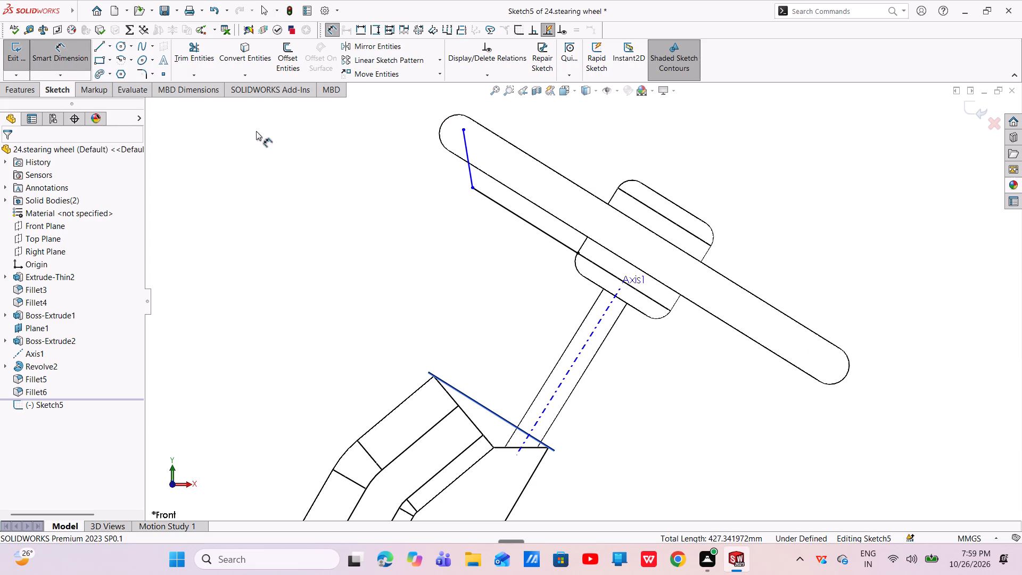
pyautogui.click(509, 209)
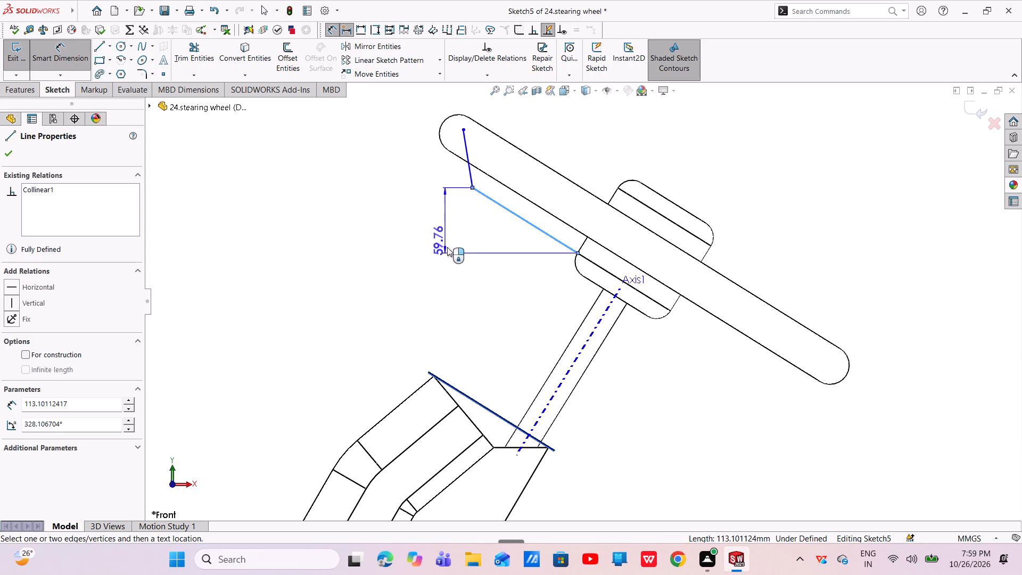
pyautogui.click(467, 278)
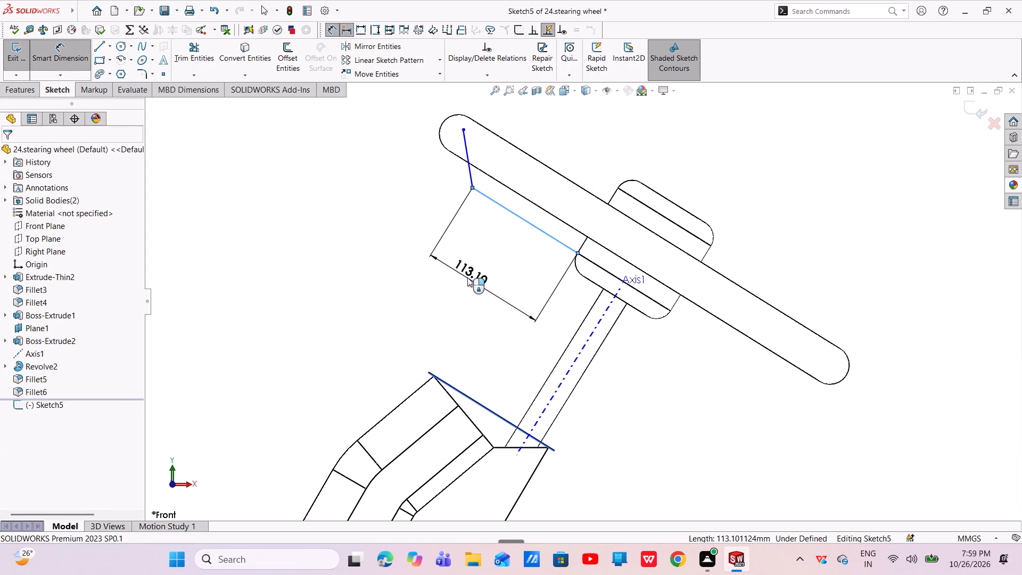
pyautogui.press('BackSpace')
pyautogui.write('80')
pyautogui.press('Return')
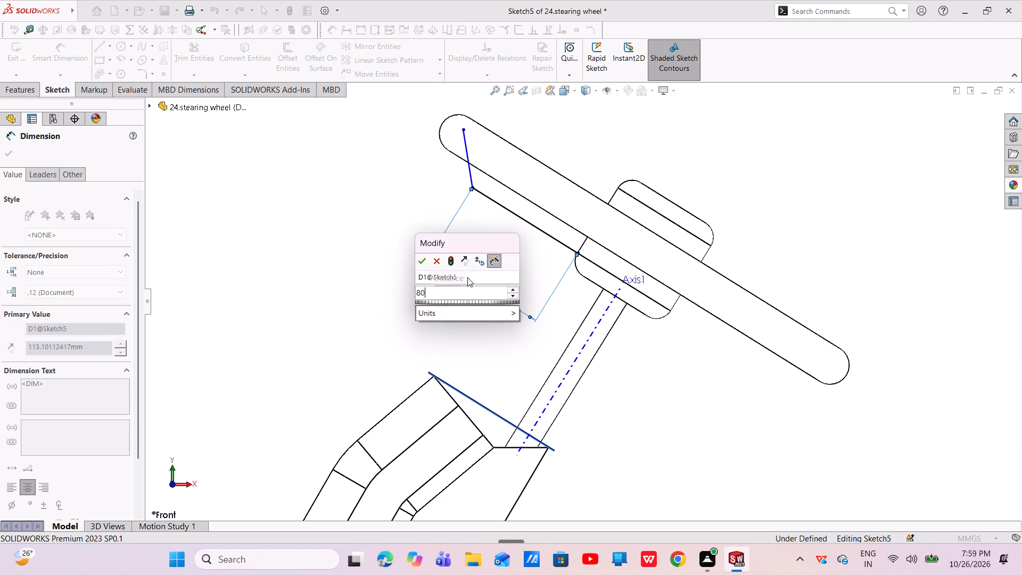
pyautogui.press('Escape')
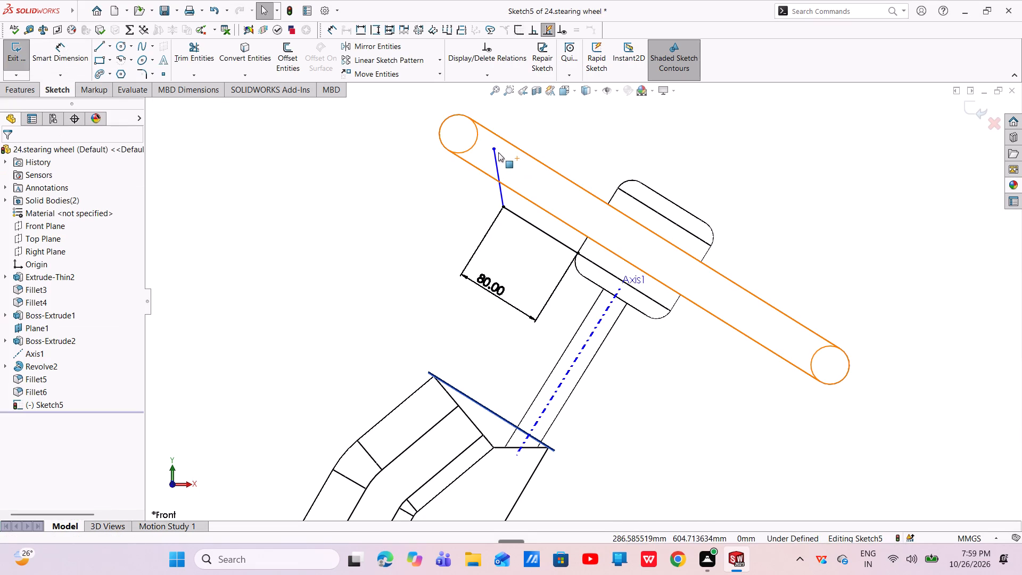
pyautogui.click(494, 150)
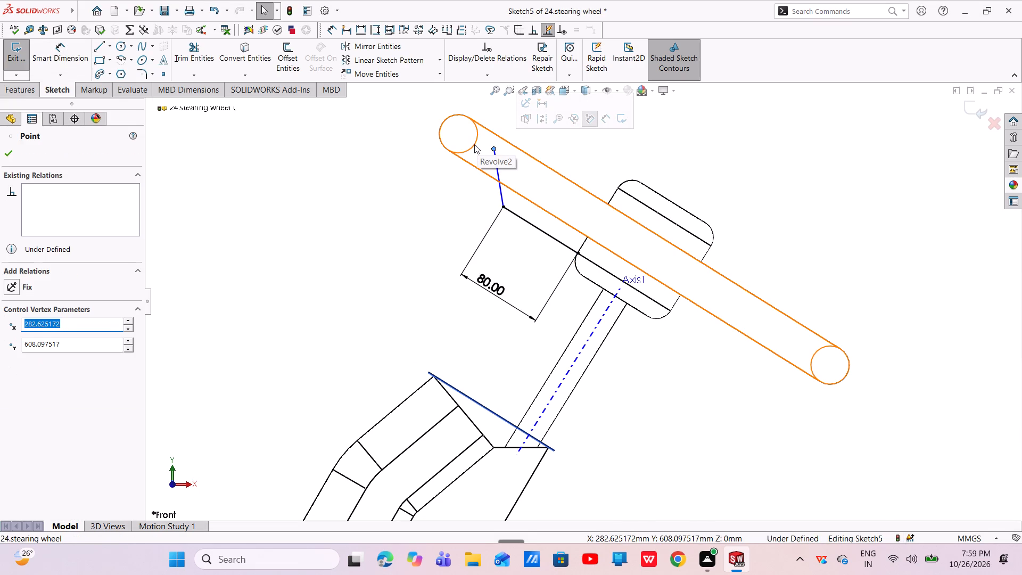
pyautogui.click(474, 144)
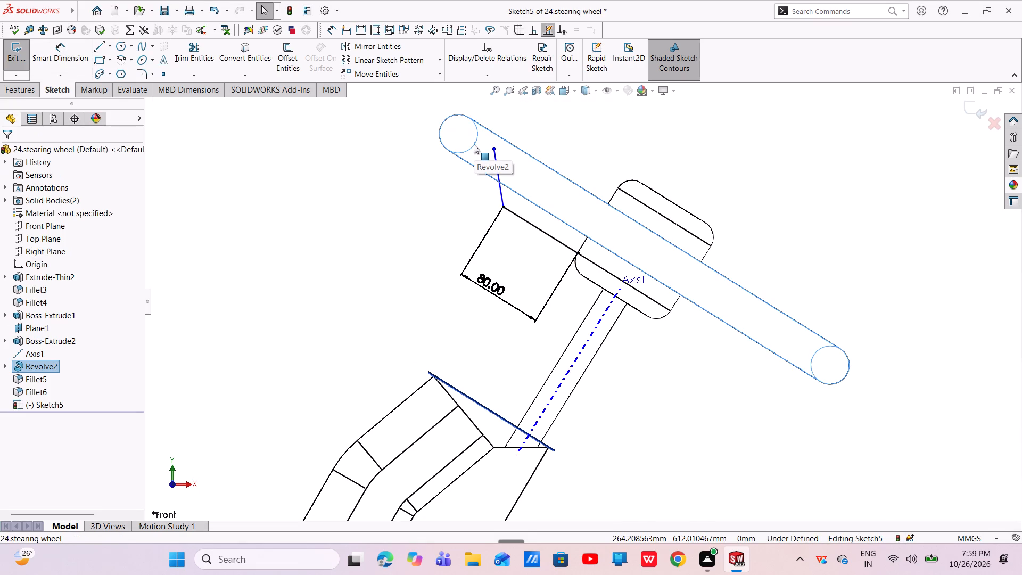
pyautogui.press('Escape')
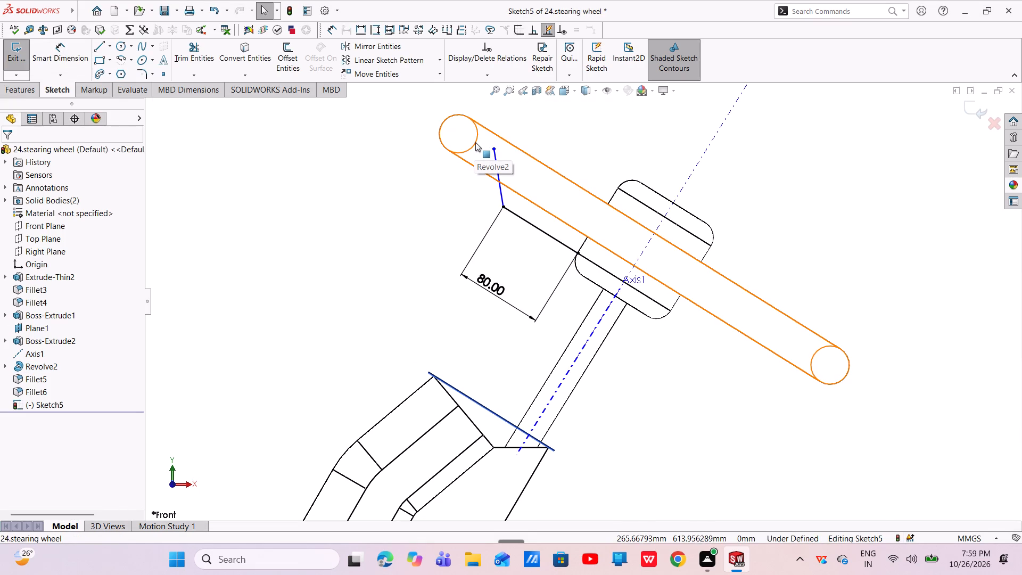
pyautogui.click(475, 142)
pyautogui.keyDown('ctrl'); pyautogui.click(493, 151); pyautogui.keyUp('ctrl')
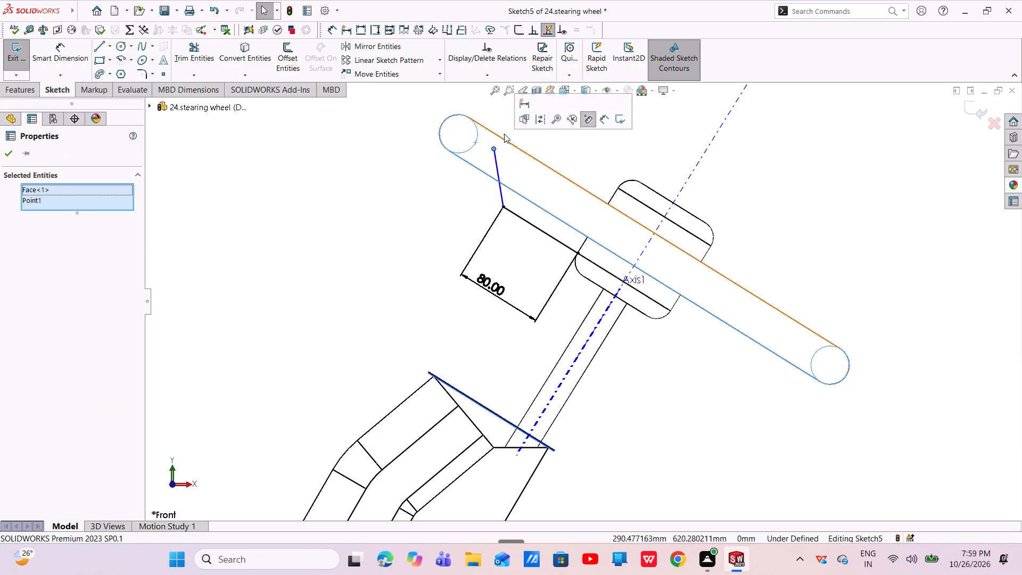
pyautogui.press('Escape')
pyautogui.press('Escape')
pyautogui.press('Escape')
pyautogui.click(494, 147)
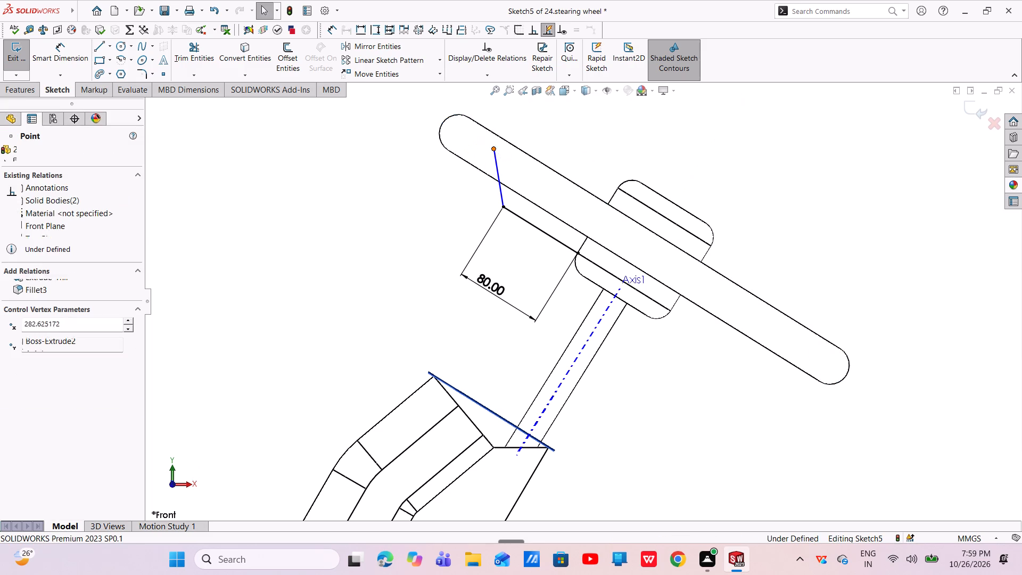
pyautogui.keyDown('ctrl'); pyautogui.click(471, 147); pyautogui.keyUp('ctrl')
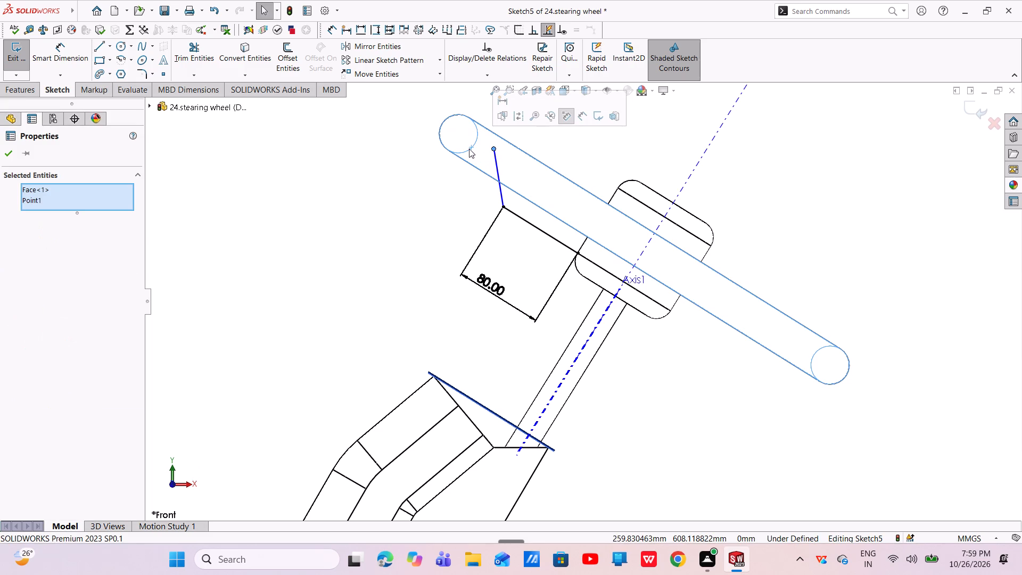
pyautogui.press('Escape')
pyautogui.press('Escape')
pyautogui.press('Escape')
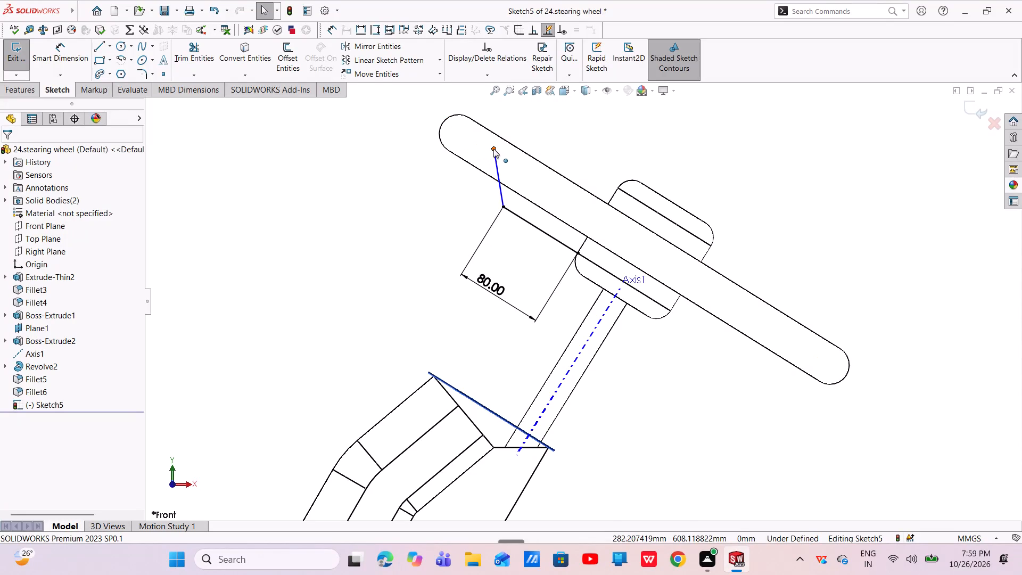
# Make the spoke path's upper endpoint concentric with the rim's rounded silhouette edge.
pyautogui.click(493, 149)
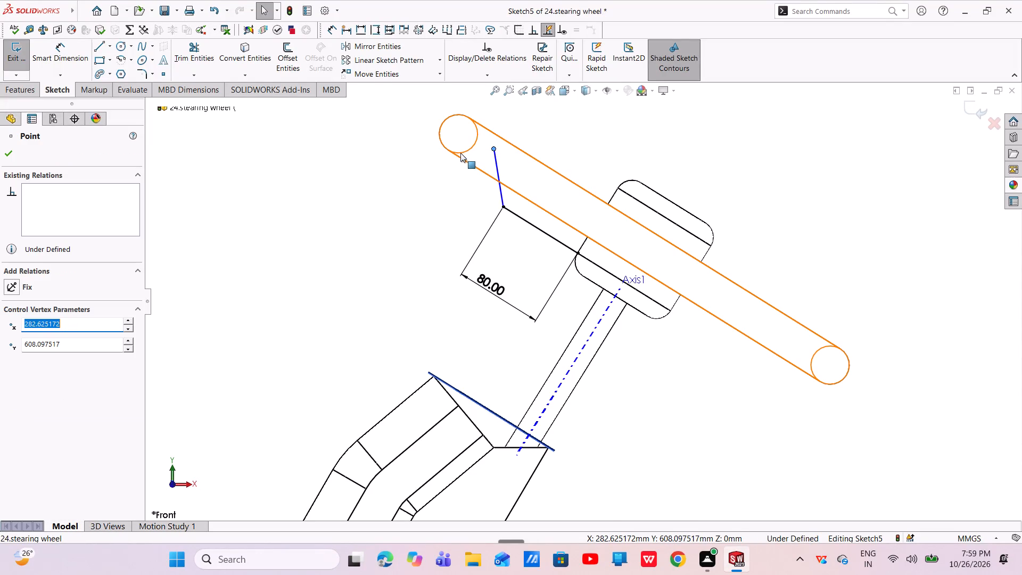
pyautogui.keyDown('ctrl'); pyautogui.click(439, 129); pyautogui.keyUp('ctrl')
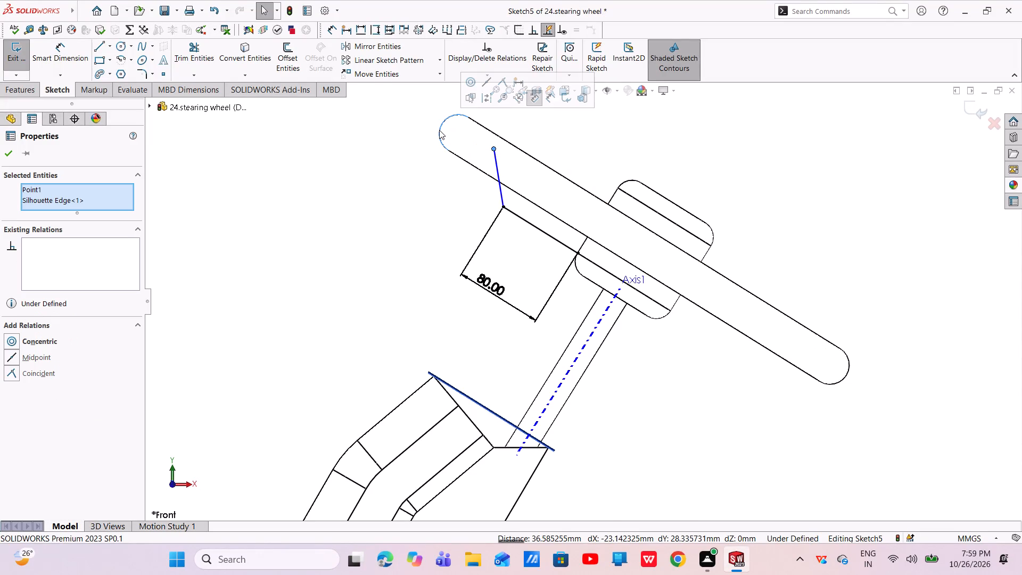
pyautogui.click(17, 342)
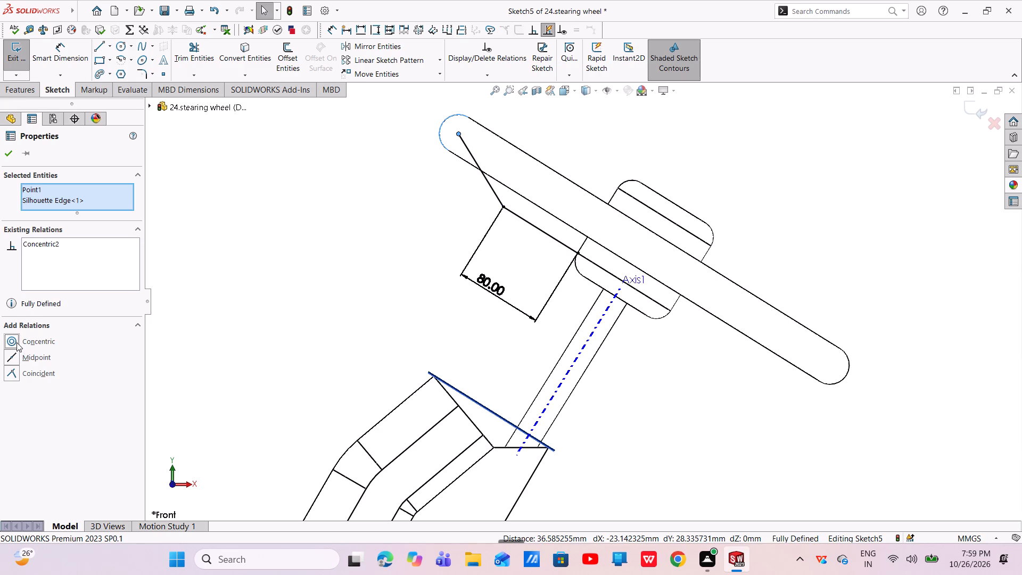
pyautogui.press('Escape')
pyautogui.press('Escape')
# Round the corner between the two spoke path lines with a 100 mm sketch fillet.
pyautogui.scroll(4, 525, 280)
pyautogui.scroll(-2, 645, 237)
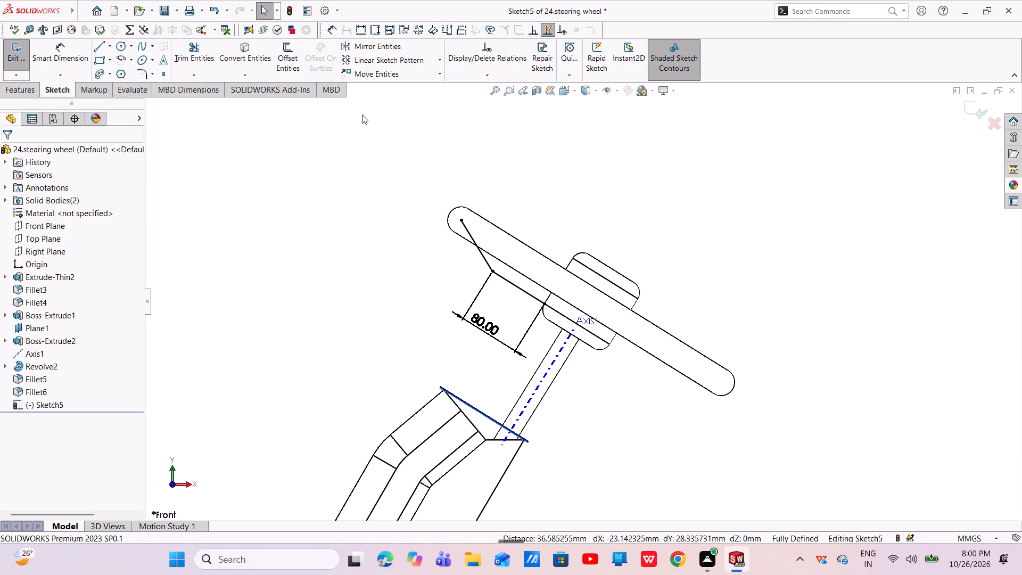
pyautogui.click(141, 72)
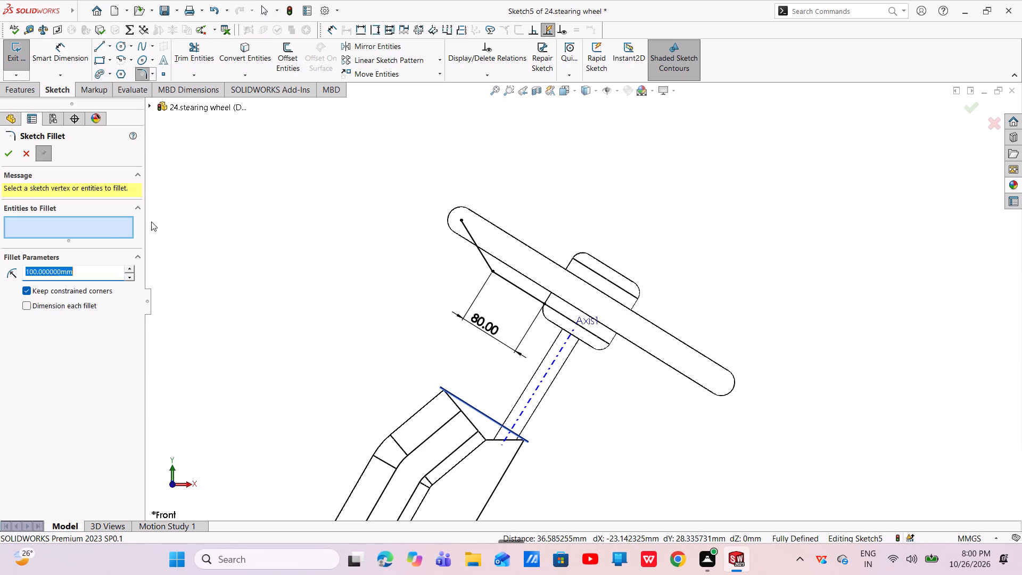
pyautogui.scroll(-4, 488, 273)
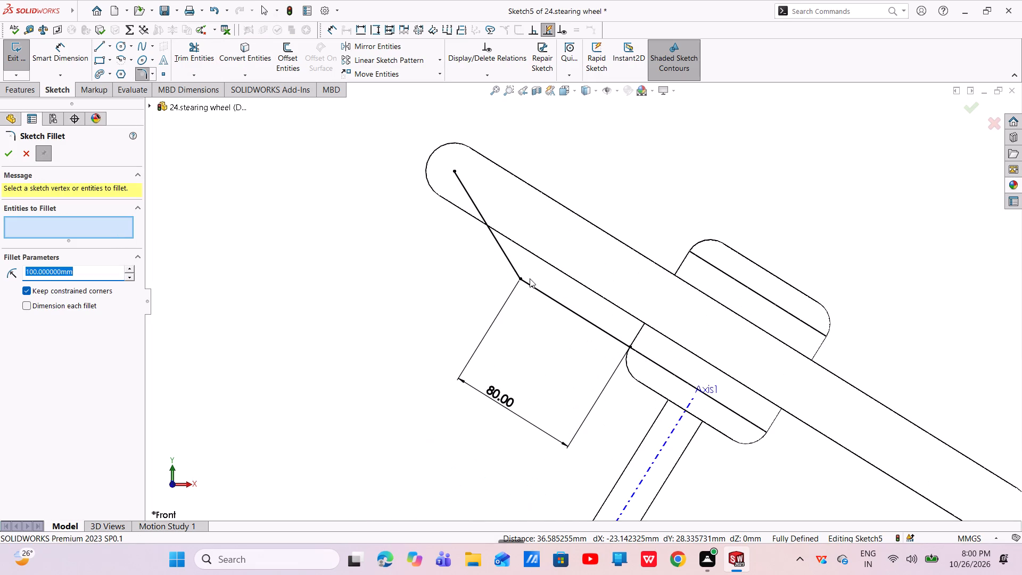
pyautogui.click(520, 280)
pyautogui.rightClick(515, 283)
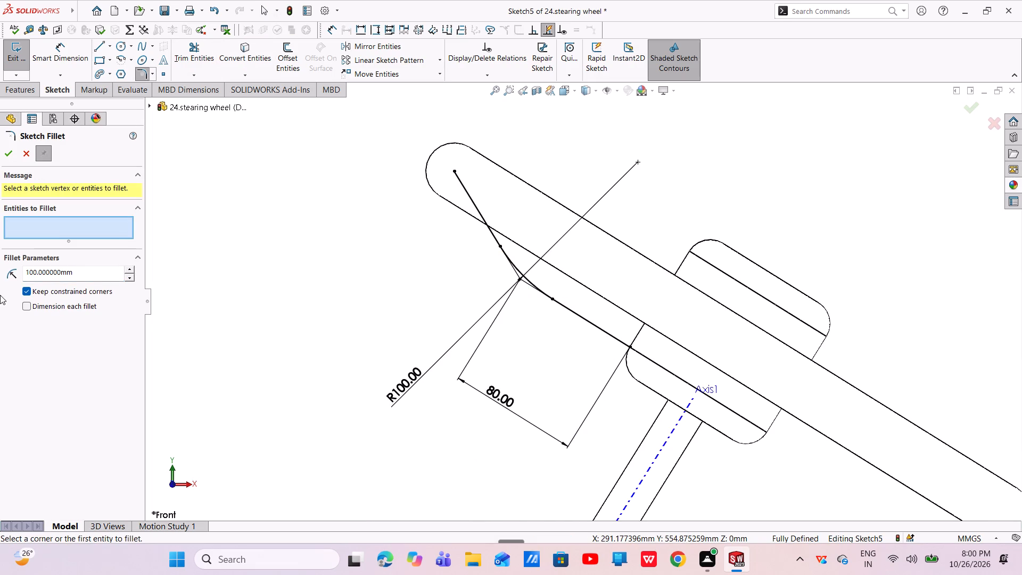
pyautogui.click(3, 150)
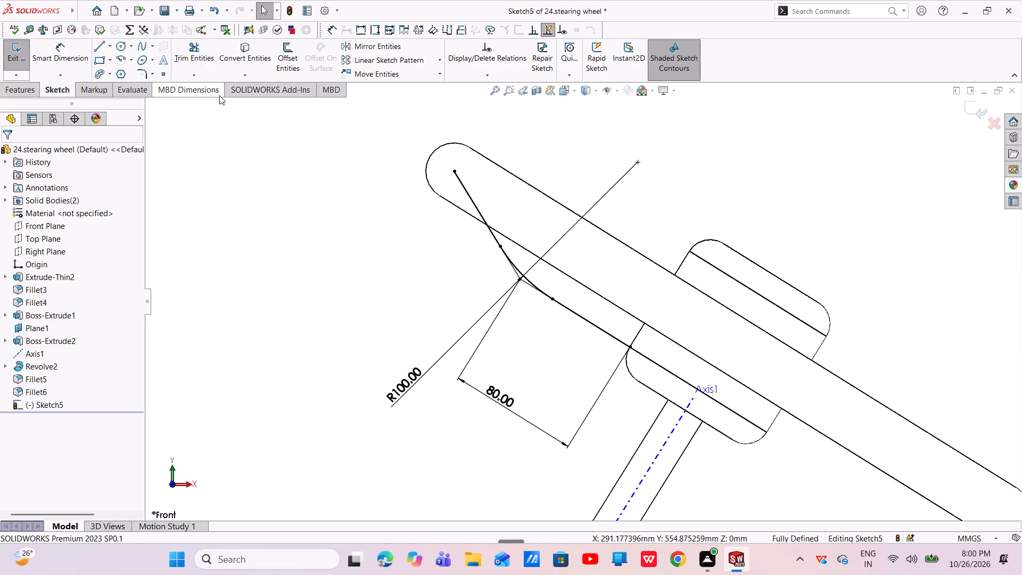
# Extrude the spoke path as a Mid Plane thin feature 20 mm deep with a one-direction wall thickness of 10 mm.
pyautogui.click(7, 89)
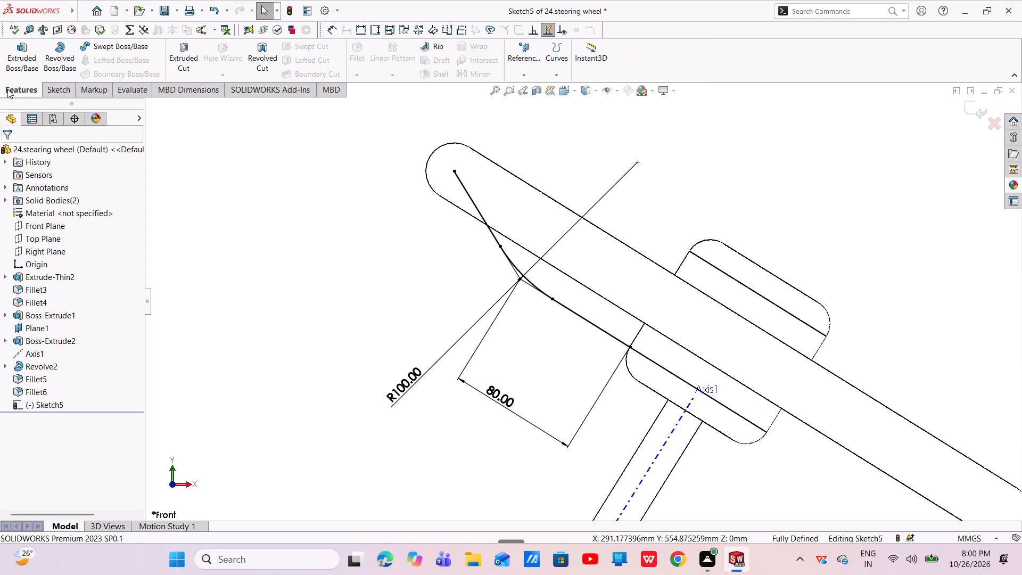
pyautogui.click(17, 68)
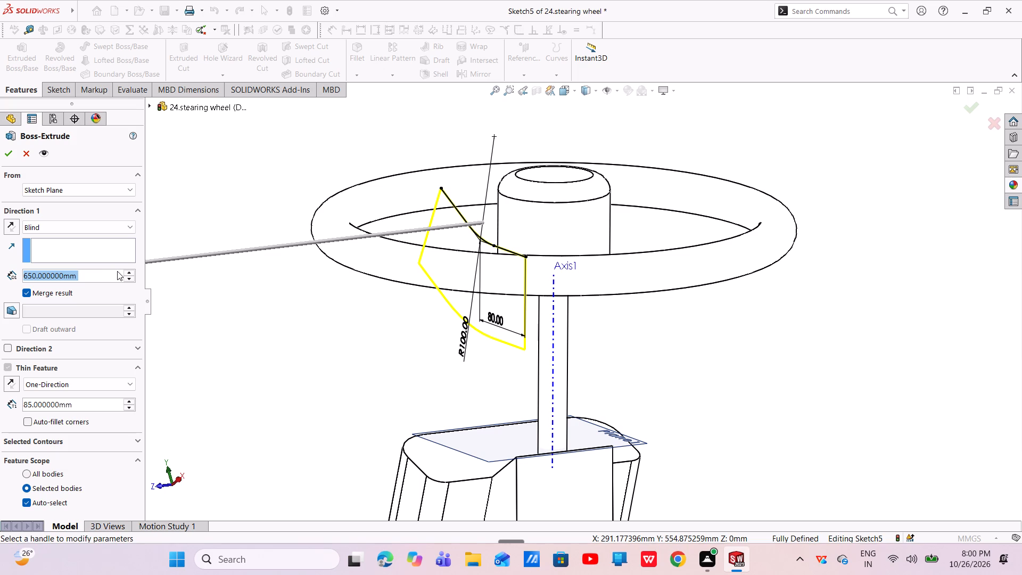
pyautogui.click(128, 228)
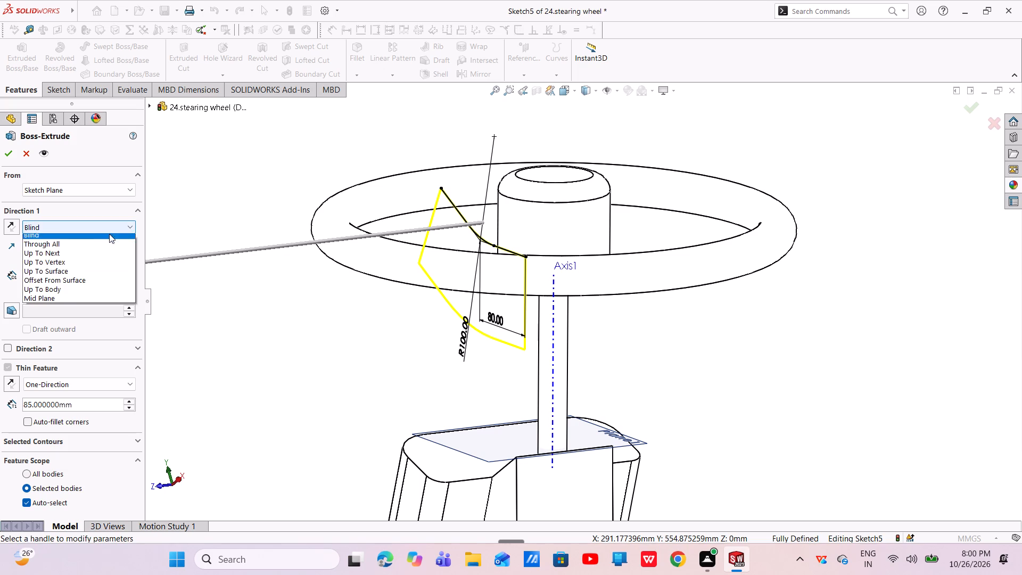
pyautogui.click(58, 300)
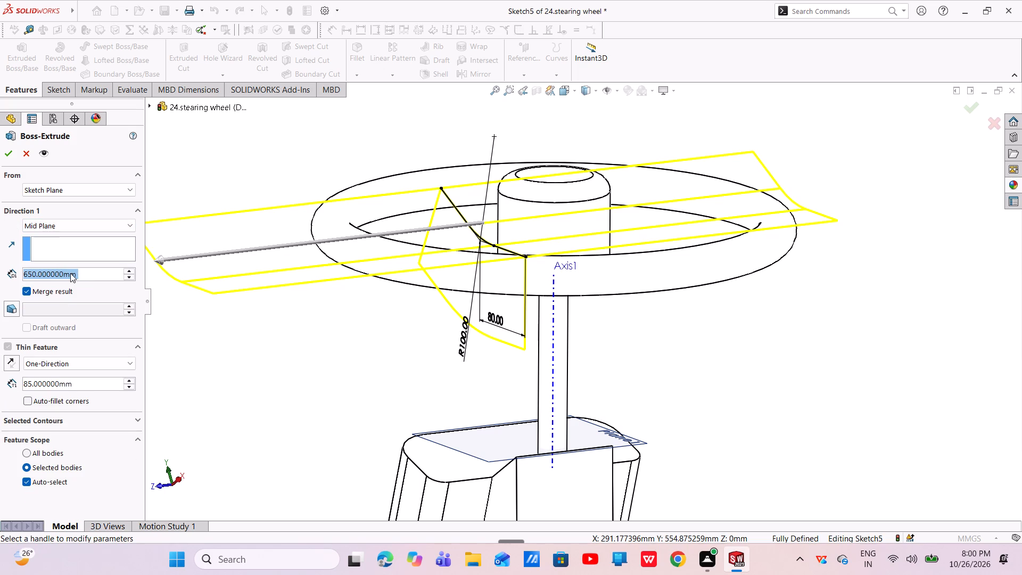
pyautogui.press('BackSpace')
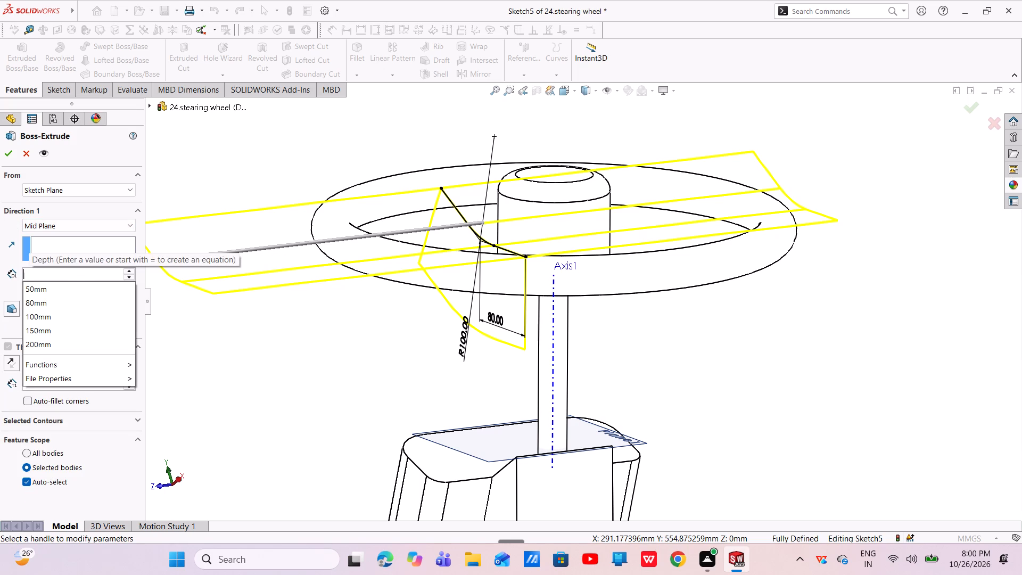
pyautogui.write('20')
pyautogui.press('Return')
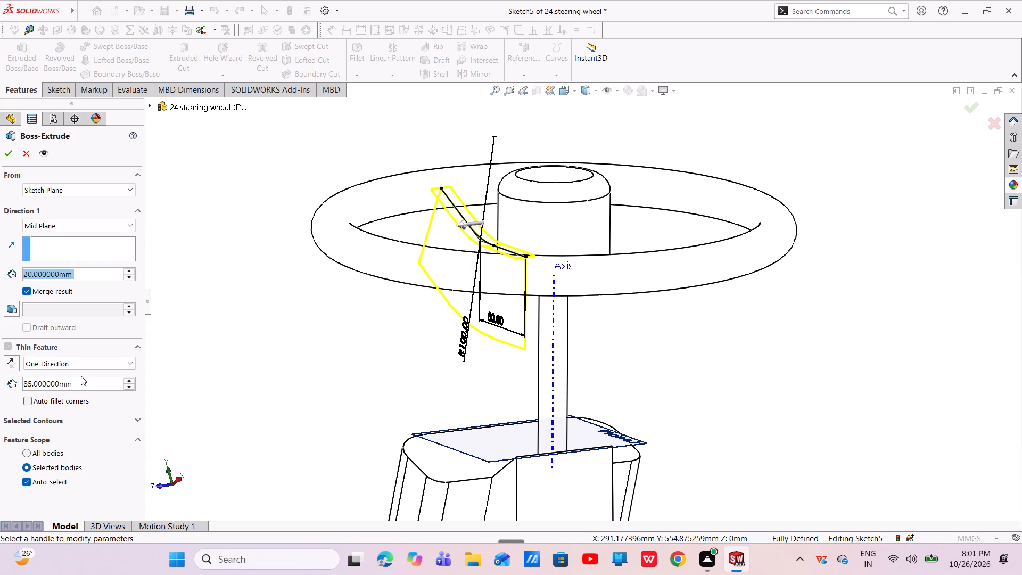
pyautogui.moveTo(76, 381); pyautogui.dragTo(53, 386)
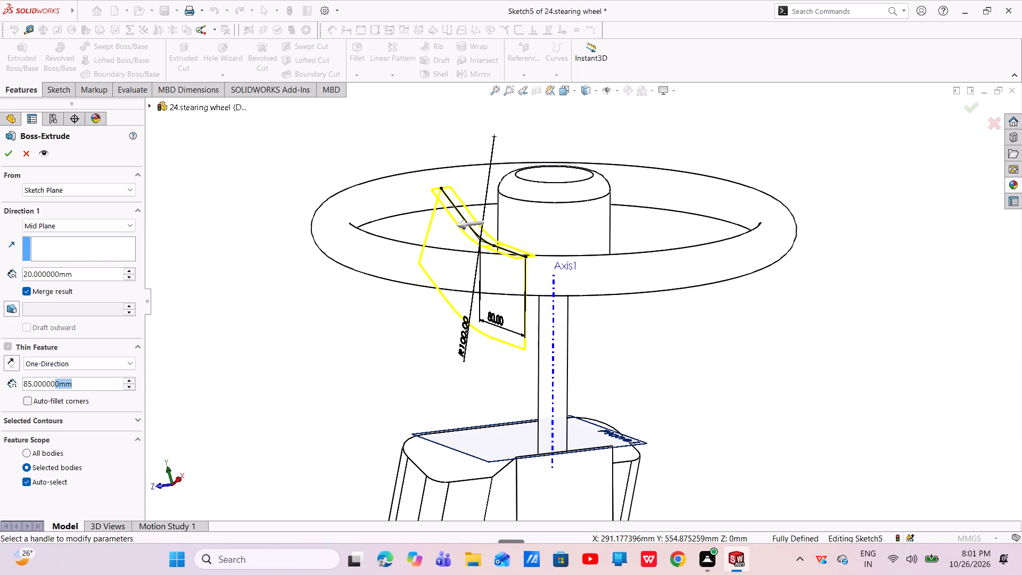
pyautogui.moveTo(53, 386); pyautogui.dragTo(21, 388)
pyautogui.press('BackSpace')
pyautogui.write('10')
pyautogui.press('Return')
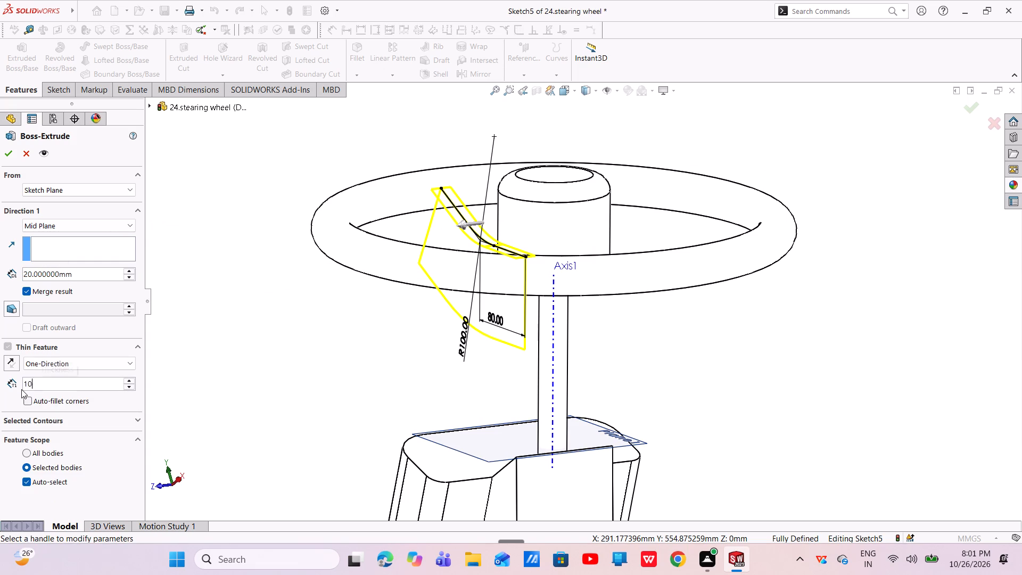
pyautogui.click(4, 159)
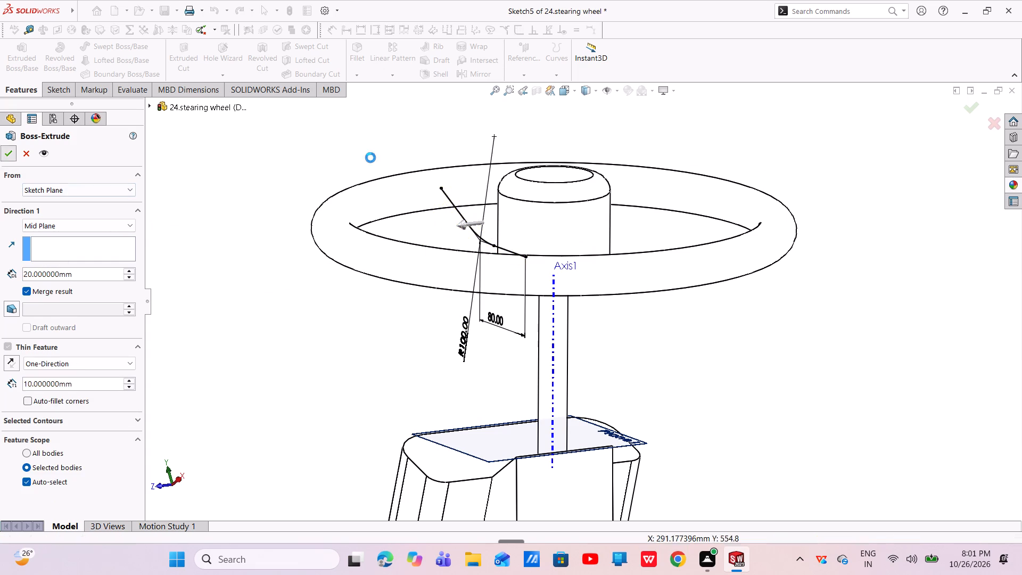
# Change the model's display style to Shaded With Edges.
pyautogui.scroll(-7, 471, 219)
pyautogui.scroll(5, 471, 240)
pyautogui.moveTo(479, 263); pyautogui.dragTo(513, 334, button='middle')
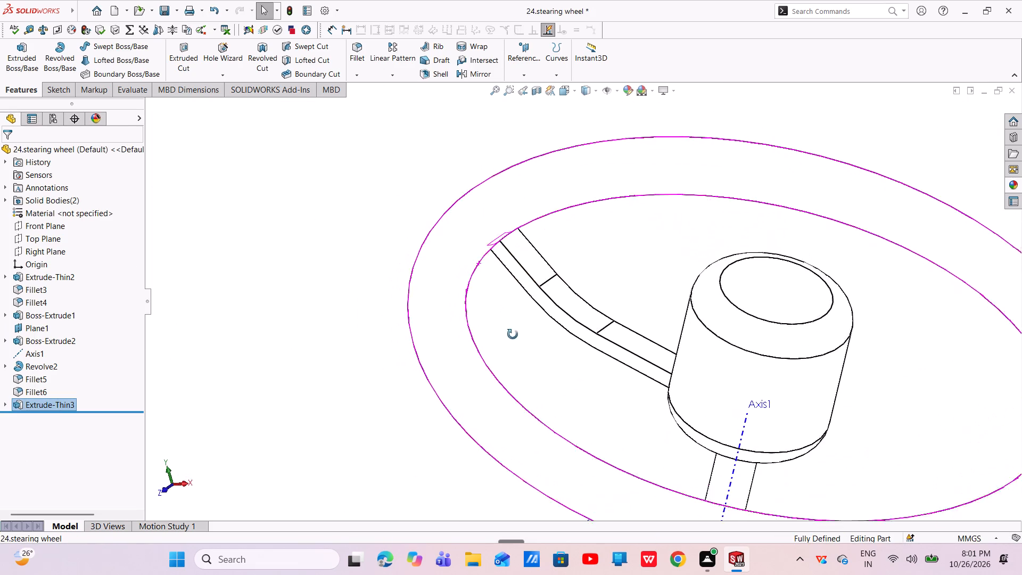
pyautogui.moveTo(513, 334); pyautogui.dragTo(515, 350, button='middle')
pyautogui.scroll(3, 572, 347)
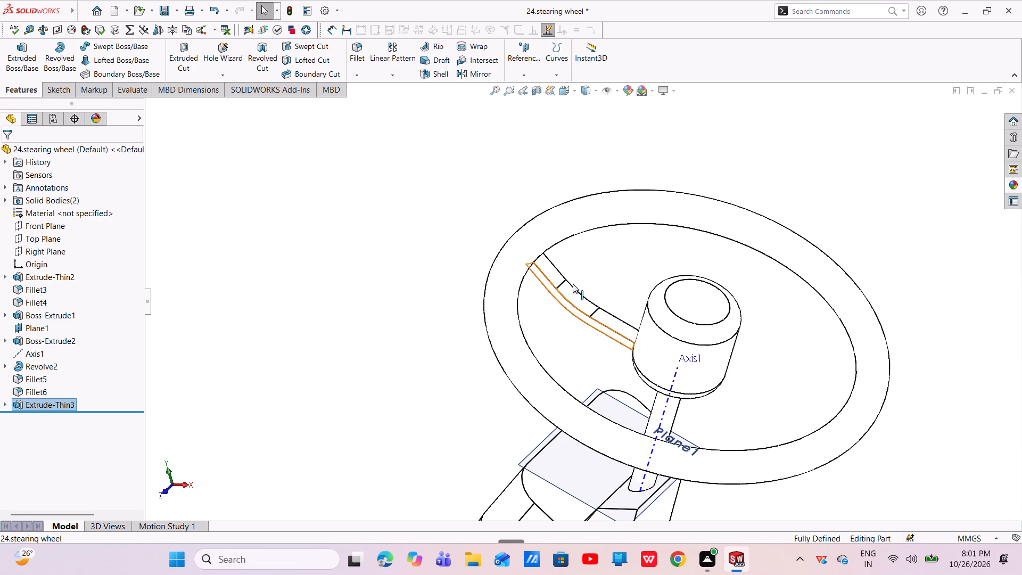
pyautogui.click(582, 90)
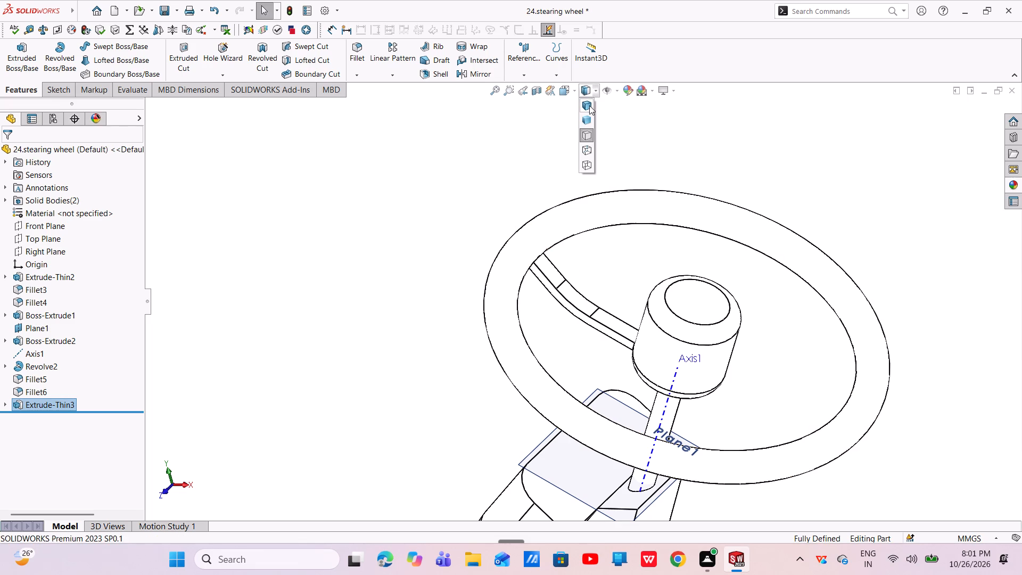
pyautogui.click(586, 106)
# Edit the spoke's thin extrusion and reverse its wall thickness to the other side of the path.
pyautogui.scroll(3, 670, 356)
pyautogui.scroll(-8, 624, 318)
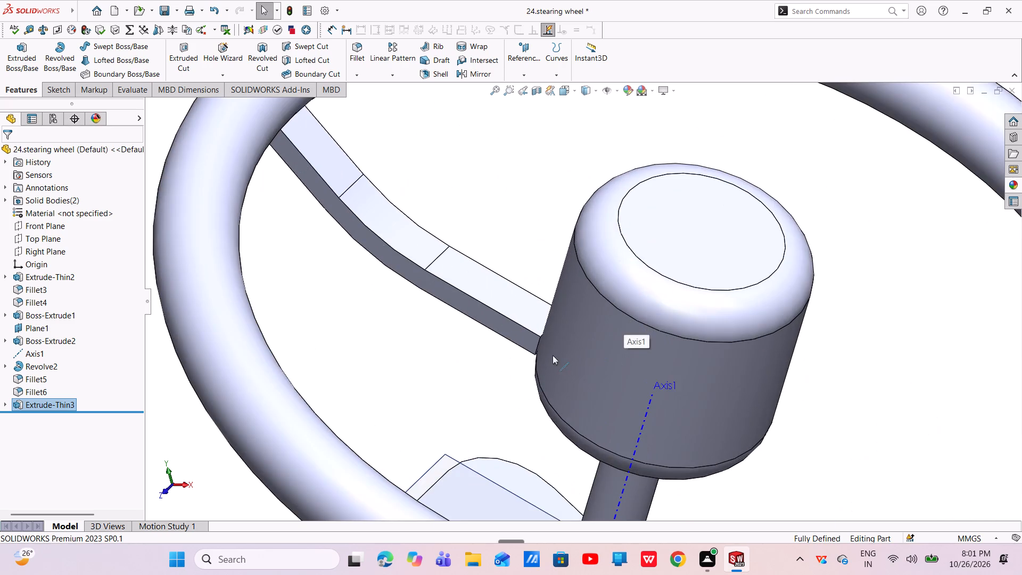
pyautogui.moveTo(553, 356); pyautogui.dragTo(579, 402, button='middle')
pyautogui.scroll(-8, 524, 286)
pyautogui.moveTo(539, 334); pyautogui.dragTo(534, 333, button='middle')
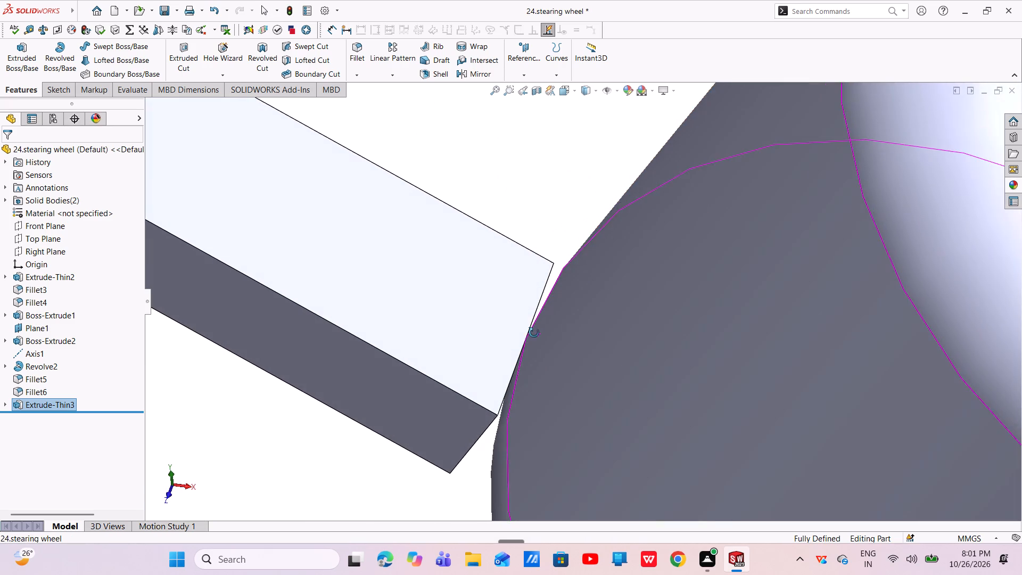
pyautogui.moveTo(534, 333); pyautogui.dragTo(524, 336, button='middle')
pyautogui.scroll(-7, 529, 342)
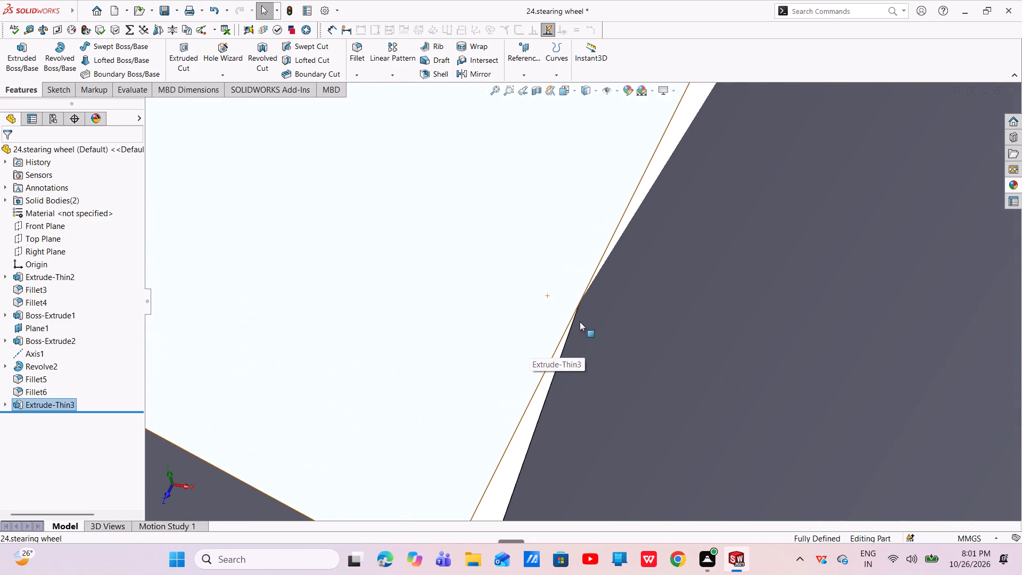
pyautogui.scroll(8, 580, 309)
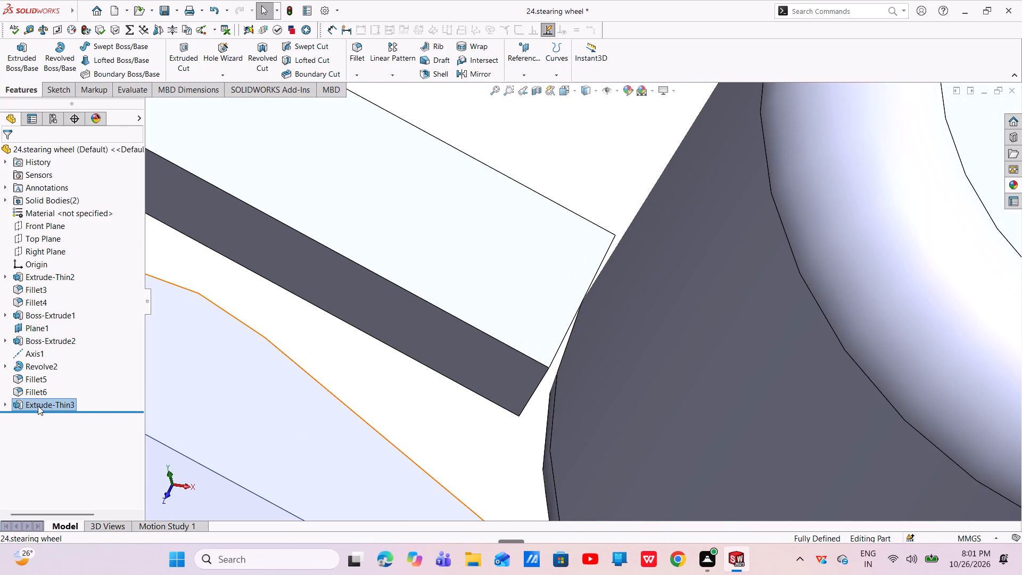
pyautogui.click(15, 404)
pyautogui.click(24, 375)
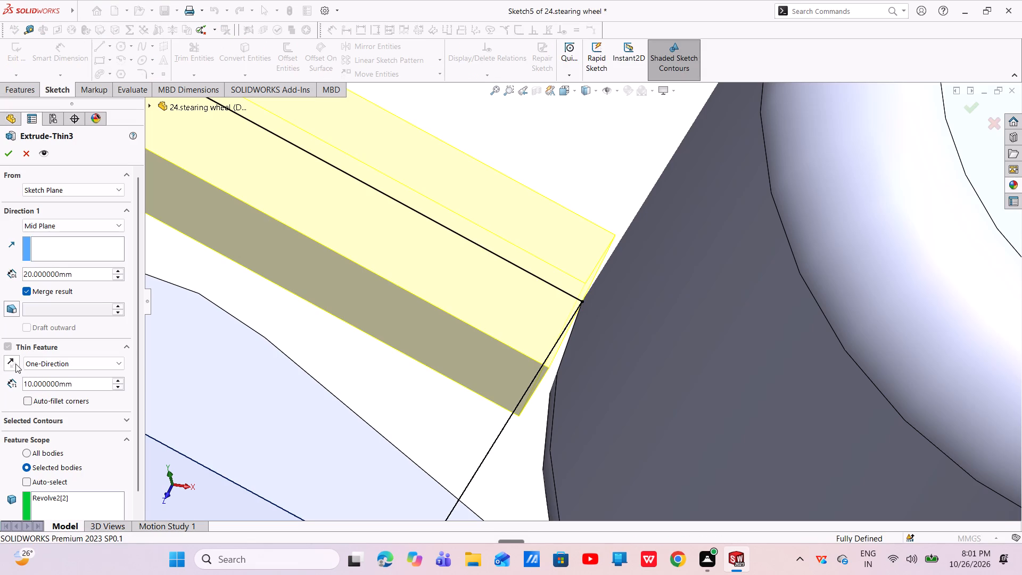
pyautogui.click(15, 364)
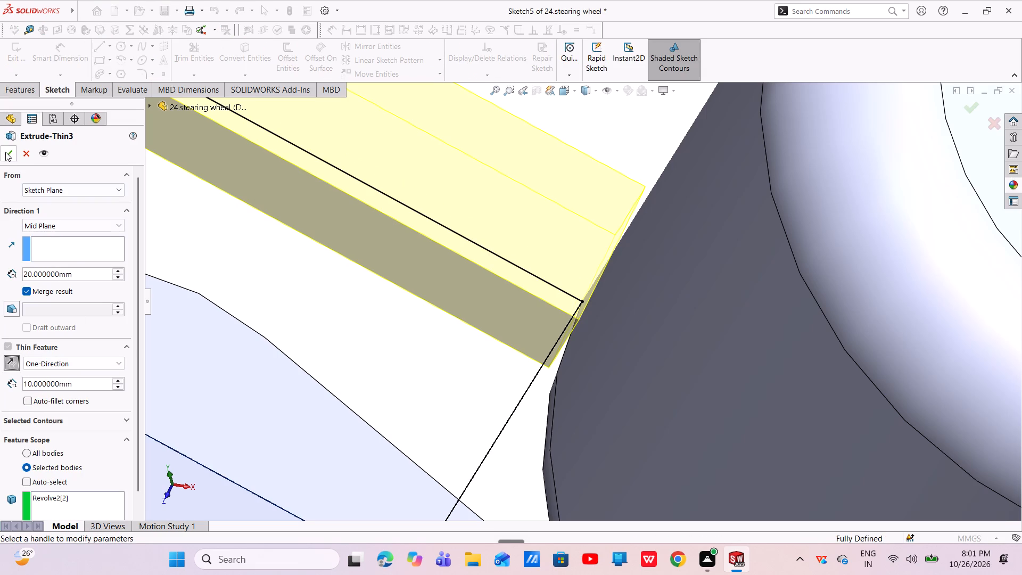
pyautogui.click(4, 153)
# Examine the joint where the spoke's end meets the hub's side surface.
pyautogui.scroll(-8, 598, 291)
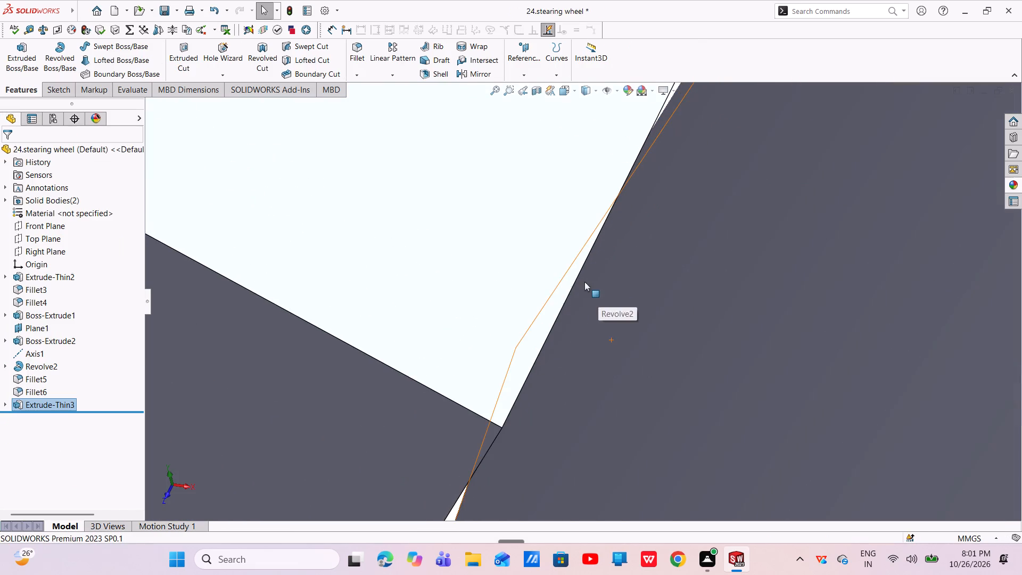
pyautogui.moveTo(584, 282); pyautogui.dragTo(595, 295, button='middle')
pyautogui.scroll(-1, 587, 286)
pyautogui.scroll(1, 595, 253)
pyautogui.scroll(-6, 595, 254)
pyautogui.scroll(12, 595, 259)
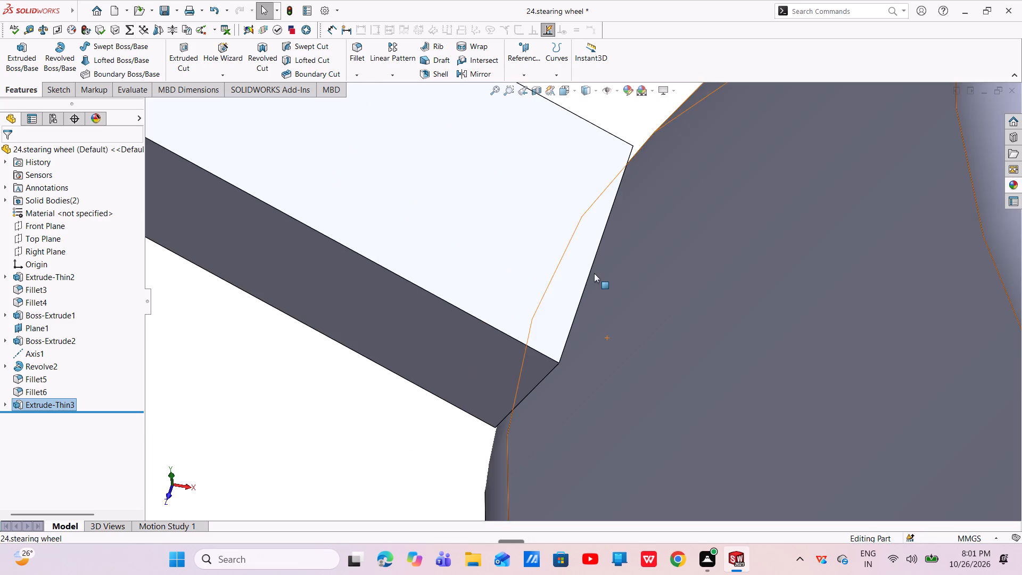
pyautogui.moveTo(600, 275); pyautogui.dragTo(586, 261, button='middle')
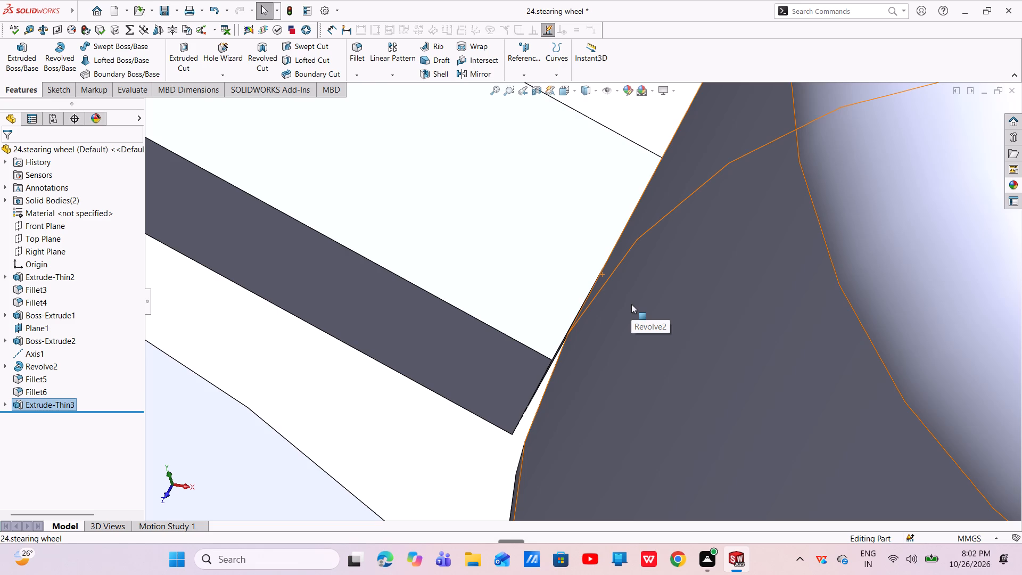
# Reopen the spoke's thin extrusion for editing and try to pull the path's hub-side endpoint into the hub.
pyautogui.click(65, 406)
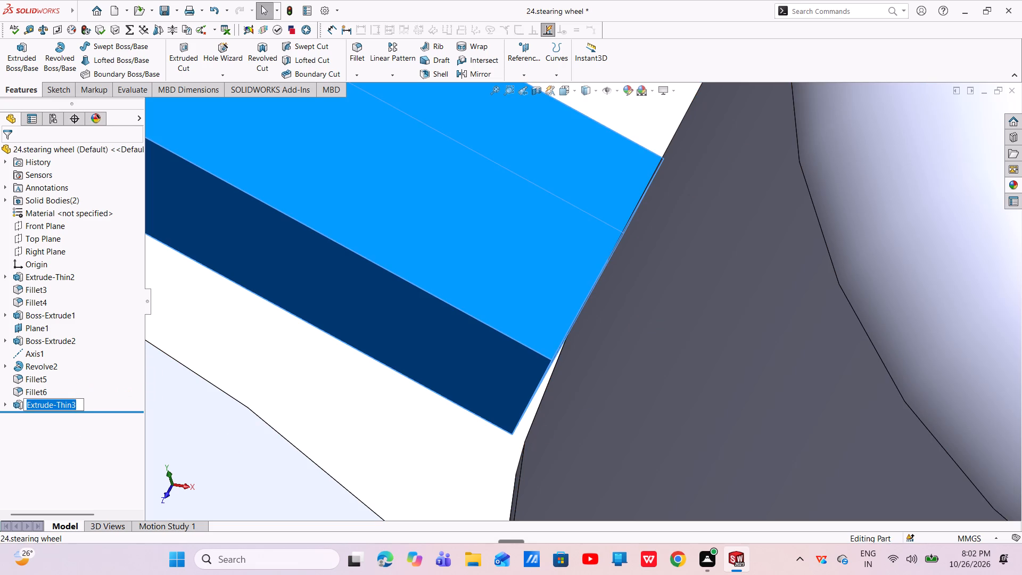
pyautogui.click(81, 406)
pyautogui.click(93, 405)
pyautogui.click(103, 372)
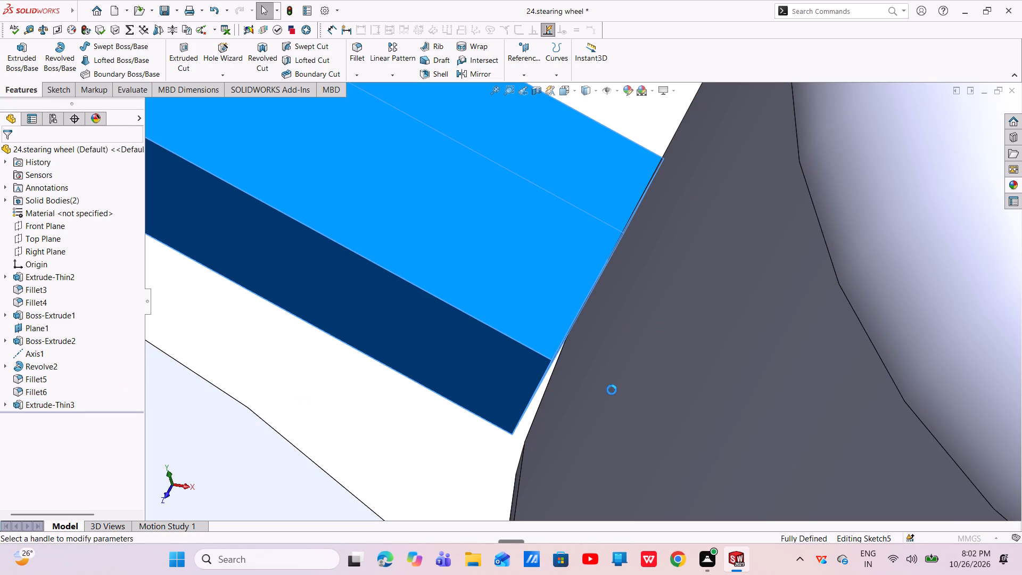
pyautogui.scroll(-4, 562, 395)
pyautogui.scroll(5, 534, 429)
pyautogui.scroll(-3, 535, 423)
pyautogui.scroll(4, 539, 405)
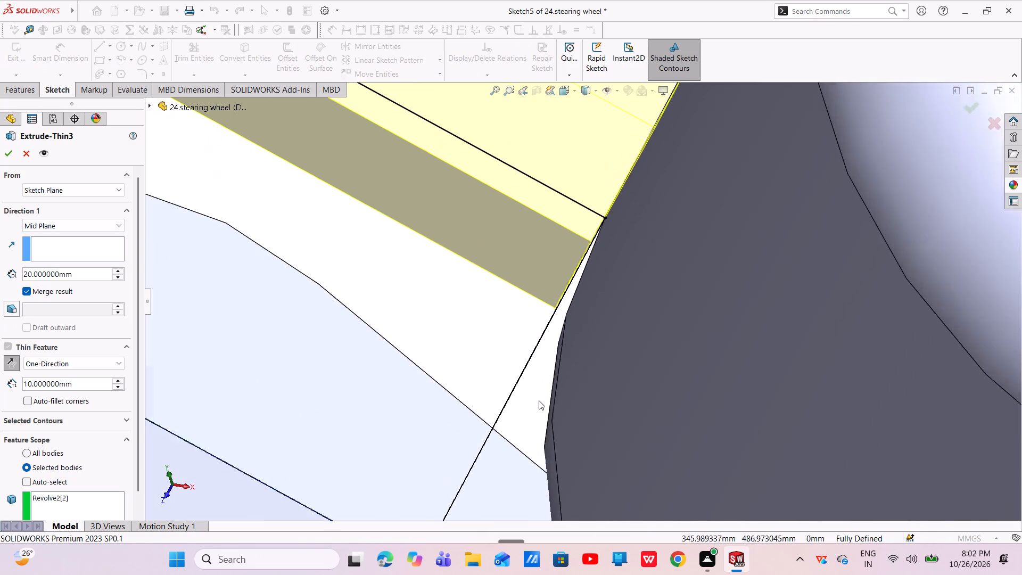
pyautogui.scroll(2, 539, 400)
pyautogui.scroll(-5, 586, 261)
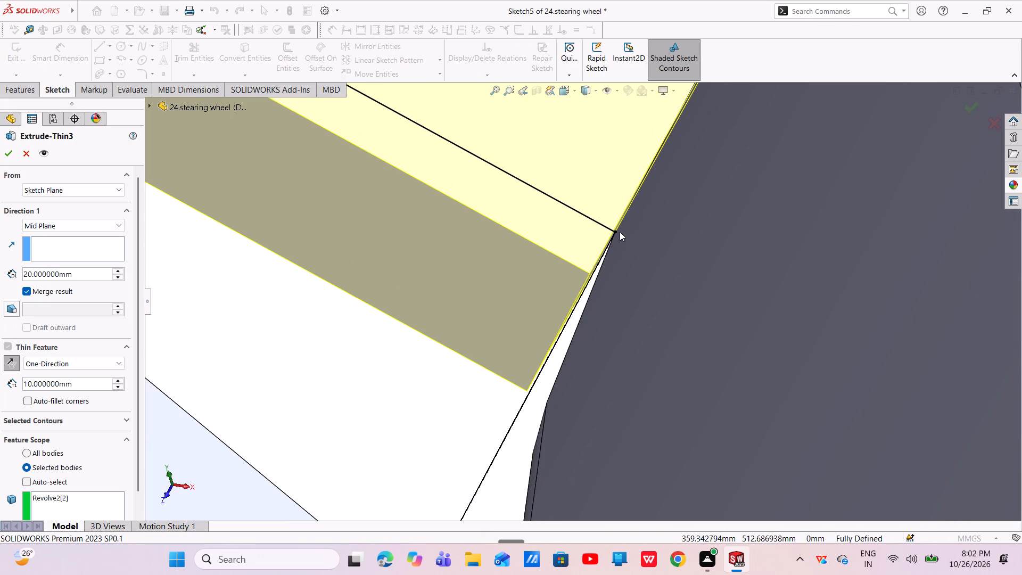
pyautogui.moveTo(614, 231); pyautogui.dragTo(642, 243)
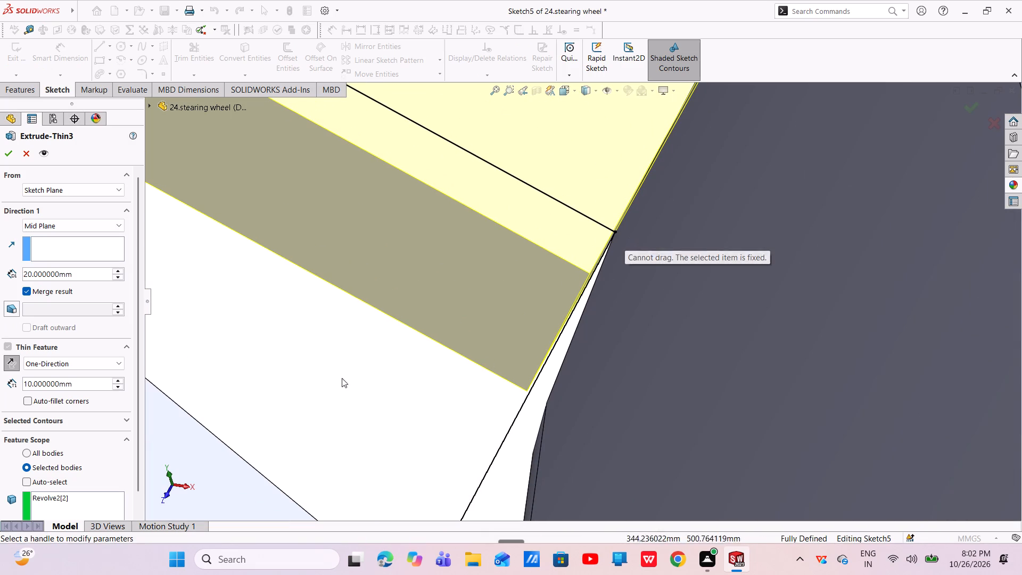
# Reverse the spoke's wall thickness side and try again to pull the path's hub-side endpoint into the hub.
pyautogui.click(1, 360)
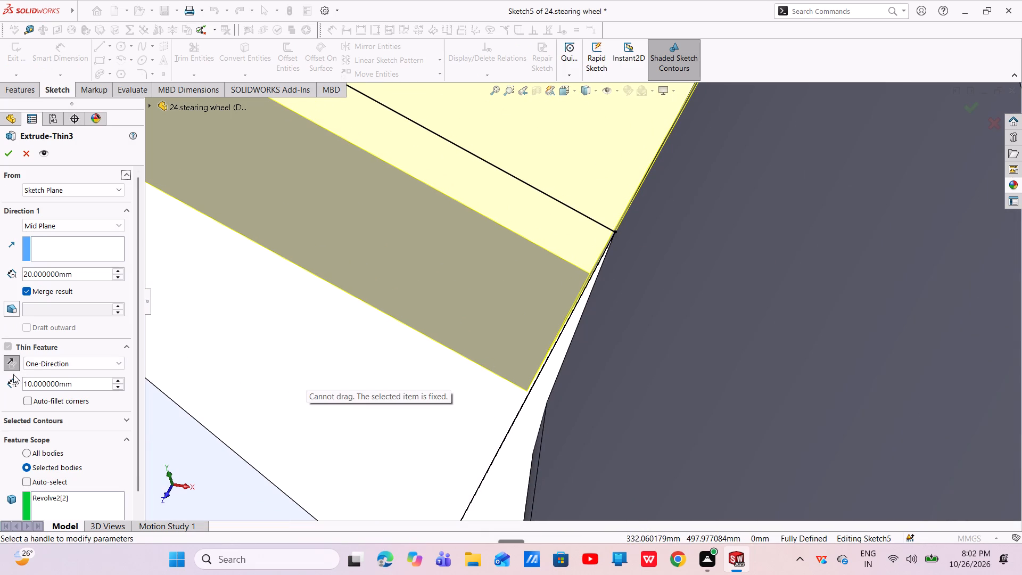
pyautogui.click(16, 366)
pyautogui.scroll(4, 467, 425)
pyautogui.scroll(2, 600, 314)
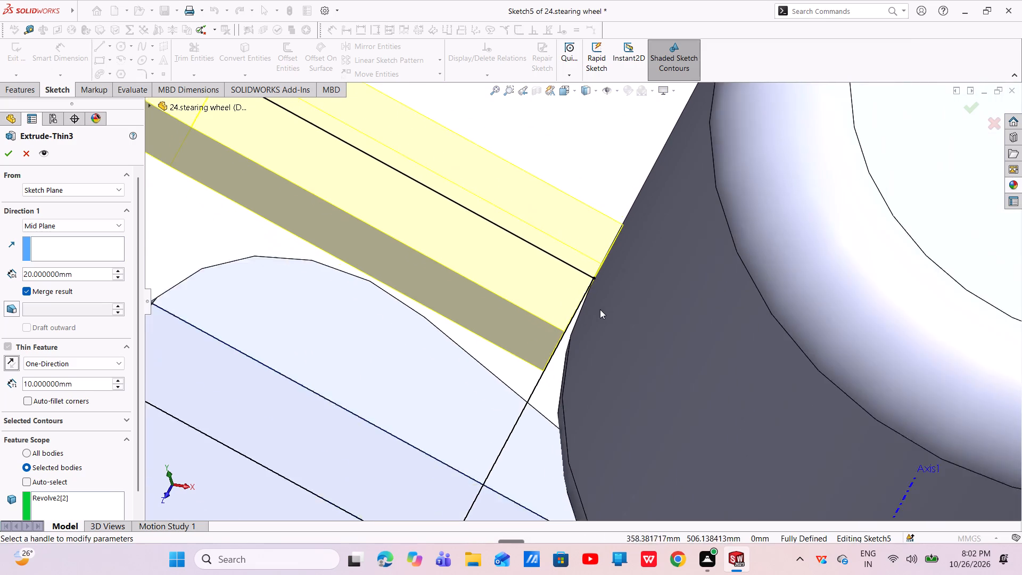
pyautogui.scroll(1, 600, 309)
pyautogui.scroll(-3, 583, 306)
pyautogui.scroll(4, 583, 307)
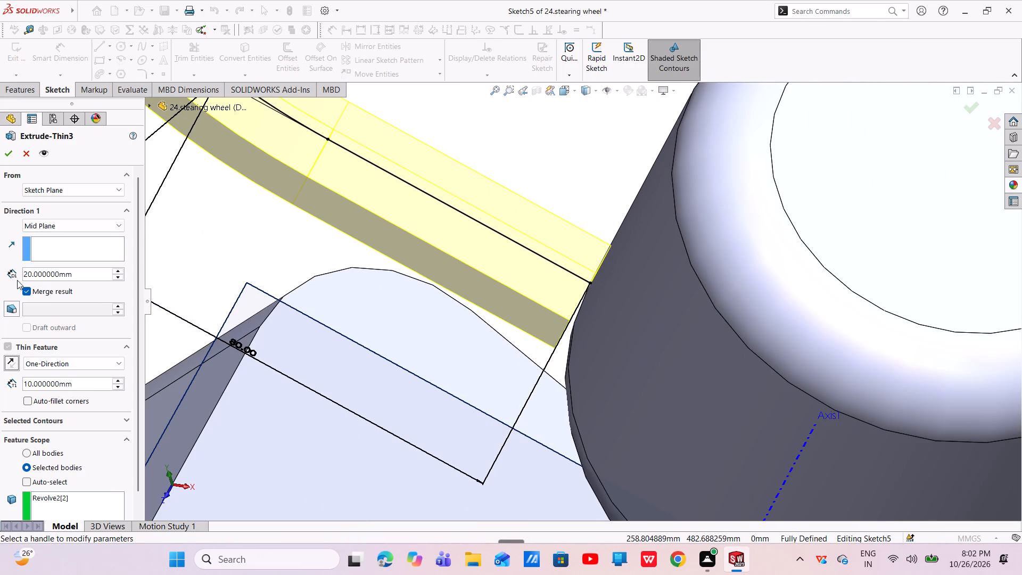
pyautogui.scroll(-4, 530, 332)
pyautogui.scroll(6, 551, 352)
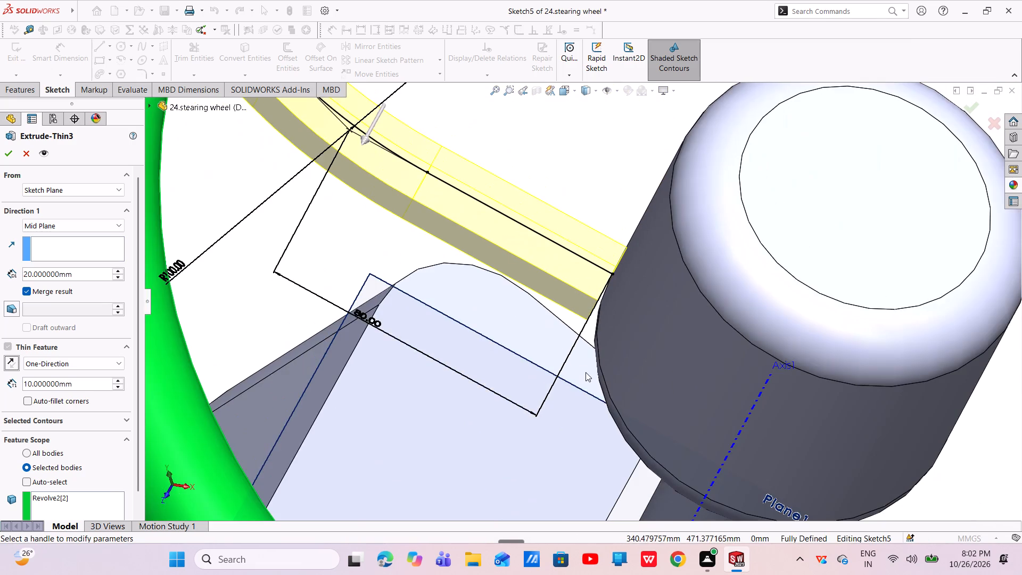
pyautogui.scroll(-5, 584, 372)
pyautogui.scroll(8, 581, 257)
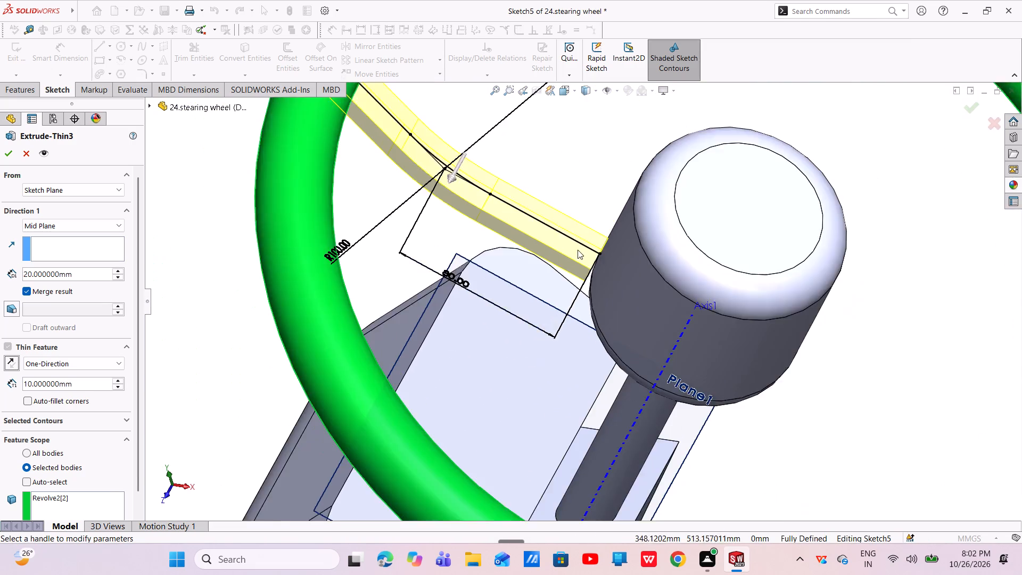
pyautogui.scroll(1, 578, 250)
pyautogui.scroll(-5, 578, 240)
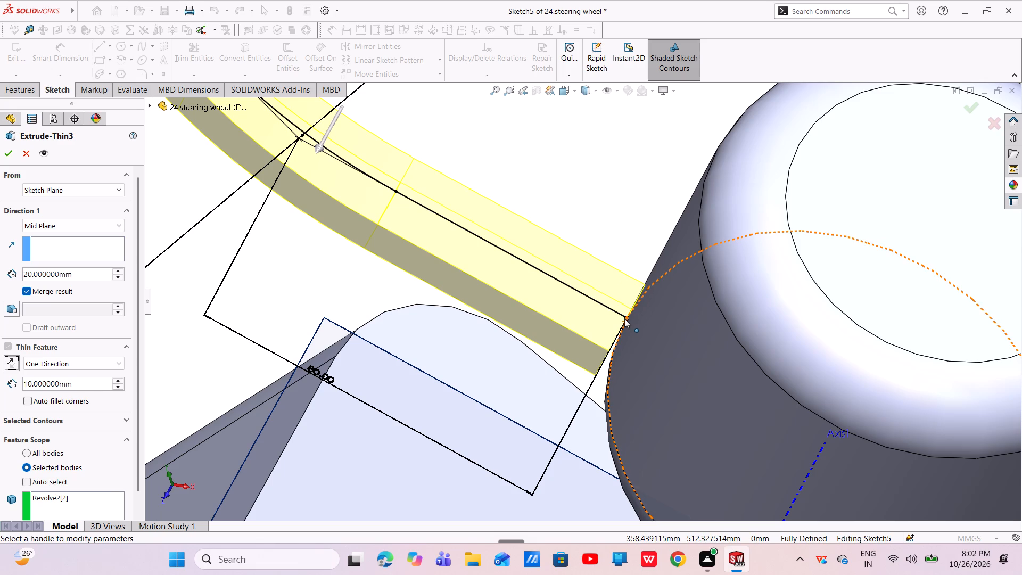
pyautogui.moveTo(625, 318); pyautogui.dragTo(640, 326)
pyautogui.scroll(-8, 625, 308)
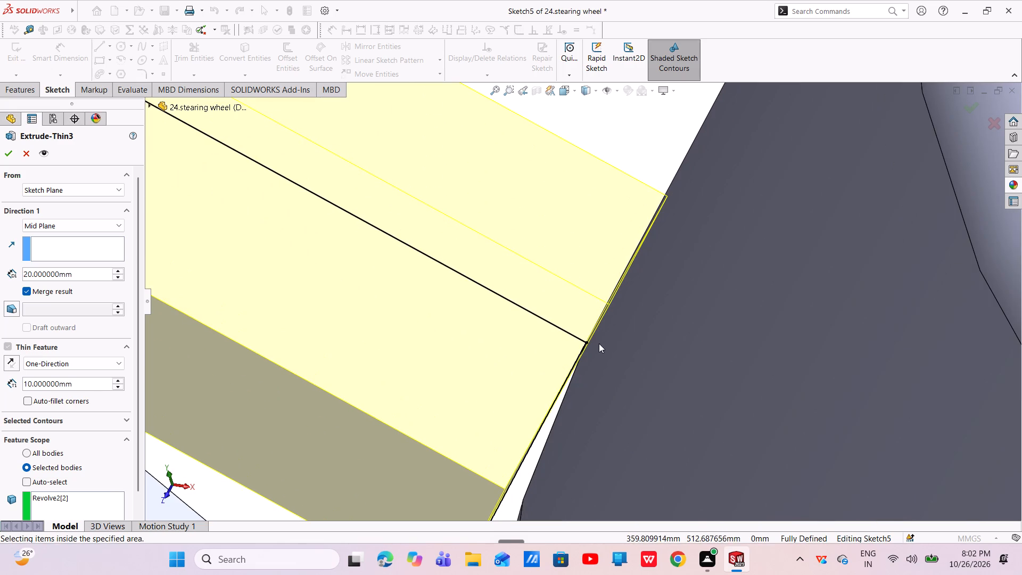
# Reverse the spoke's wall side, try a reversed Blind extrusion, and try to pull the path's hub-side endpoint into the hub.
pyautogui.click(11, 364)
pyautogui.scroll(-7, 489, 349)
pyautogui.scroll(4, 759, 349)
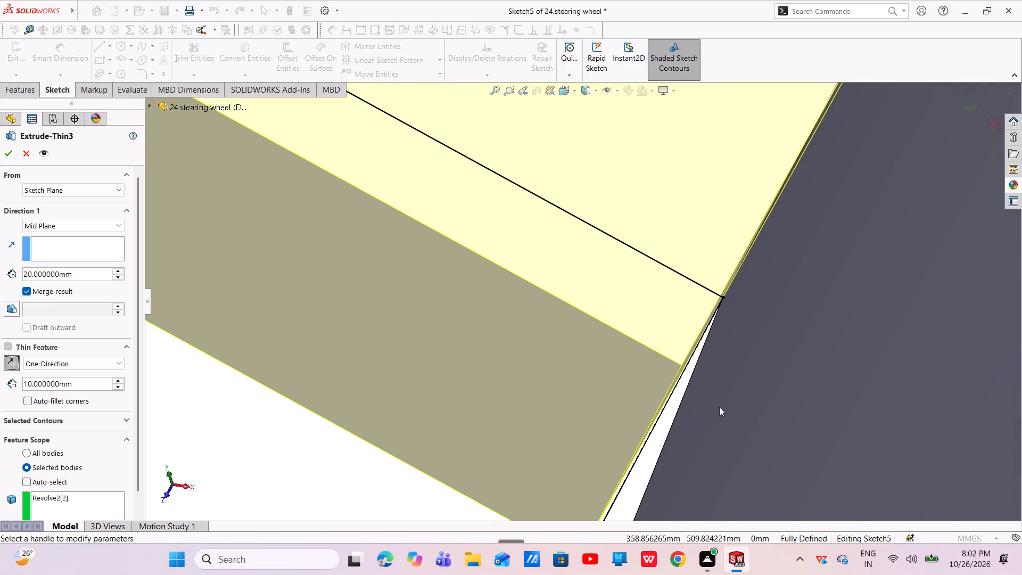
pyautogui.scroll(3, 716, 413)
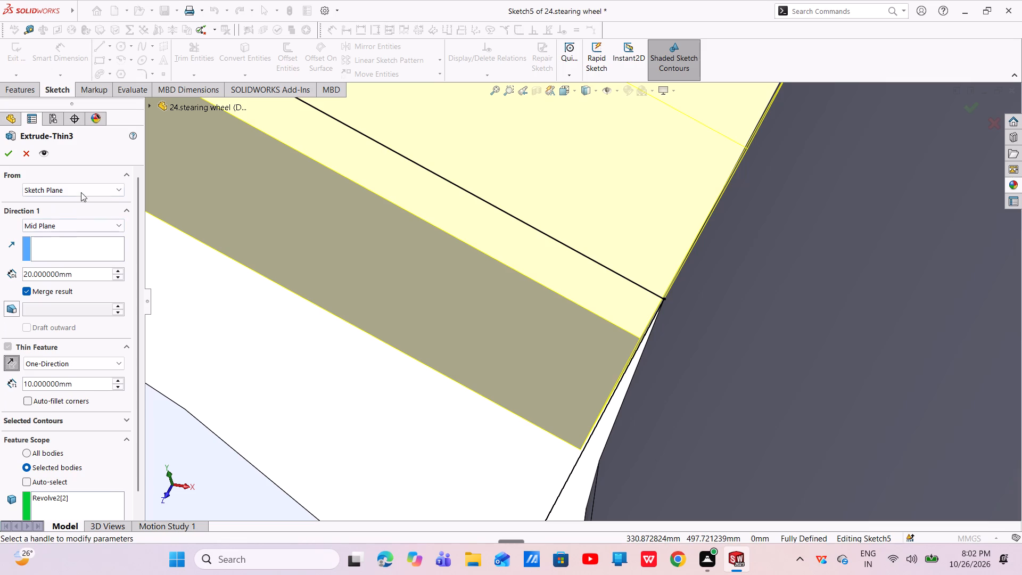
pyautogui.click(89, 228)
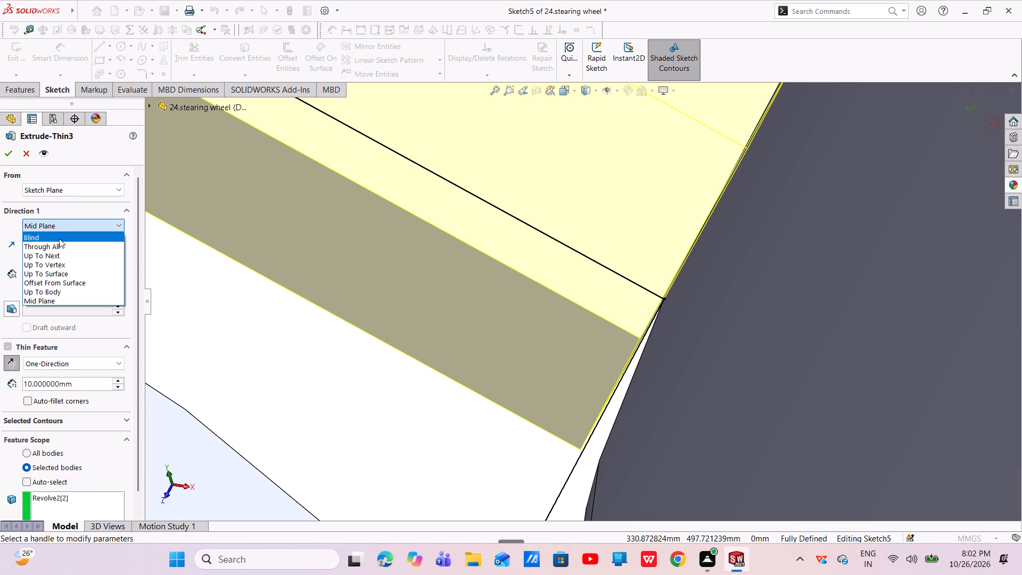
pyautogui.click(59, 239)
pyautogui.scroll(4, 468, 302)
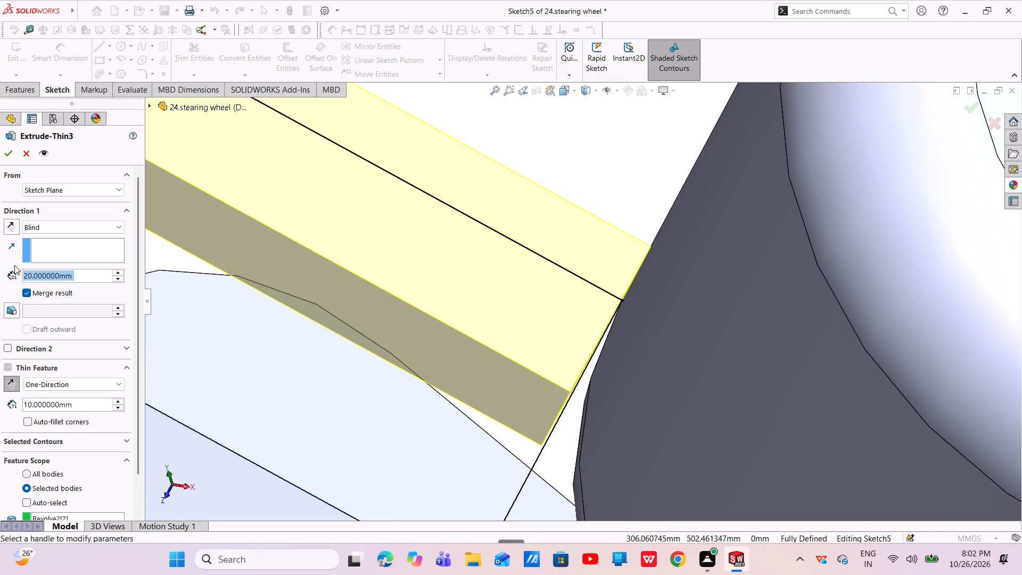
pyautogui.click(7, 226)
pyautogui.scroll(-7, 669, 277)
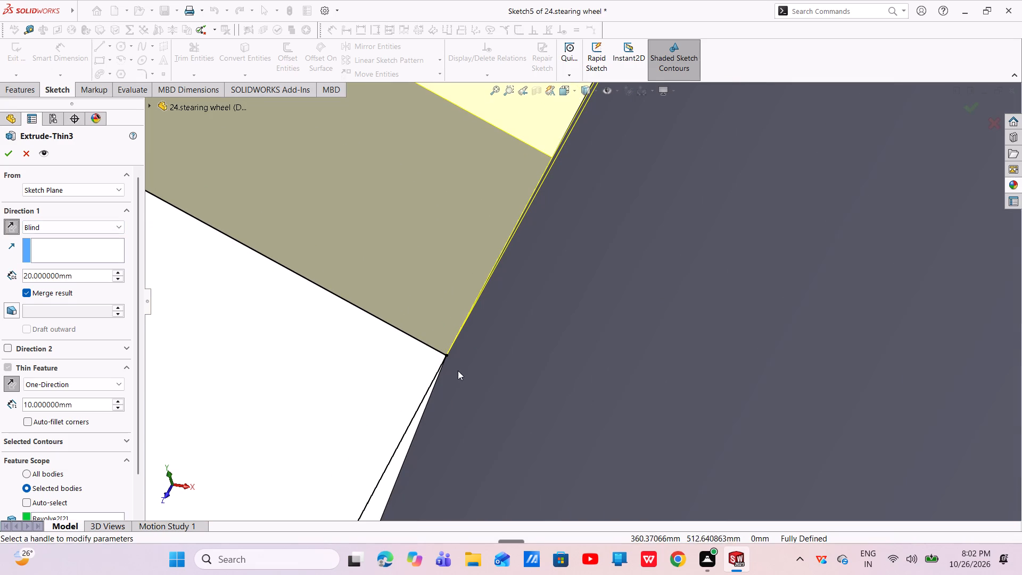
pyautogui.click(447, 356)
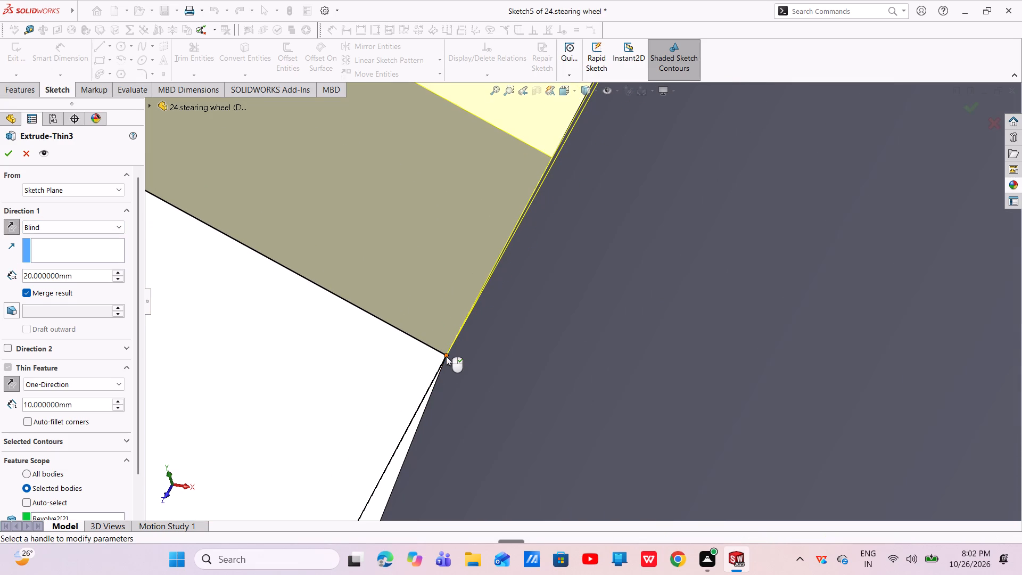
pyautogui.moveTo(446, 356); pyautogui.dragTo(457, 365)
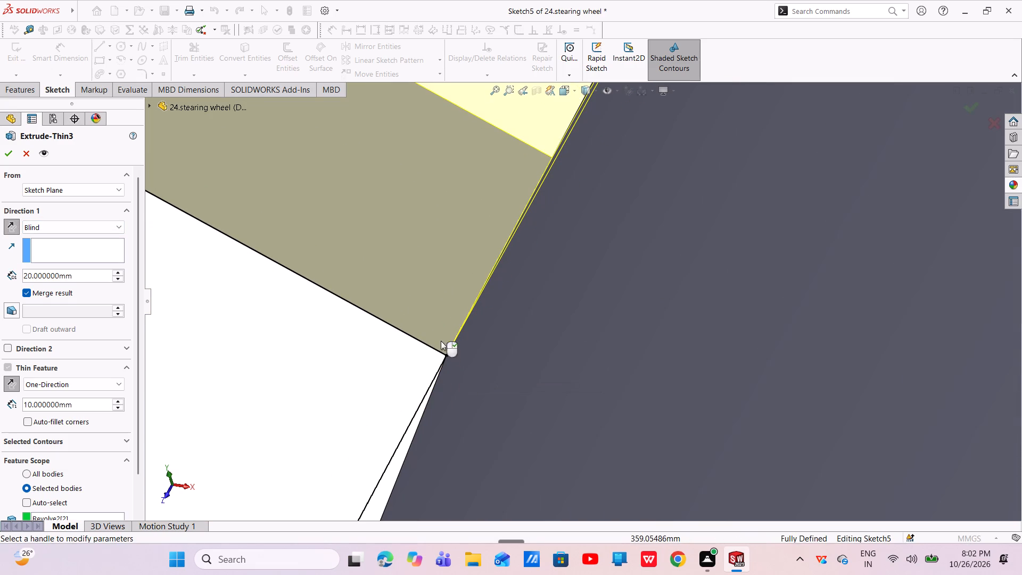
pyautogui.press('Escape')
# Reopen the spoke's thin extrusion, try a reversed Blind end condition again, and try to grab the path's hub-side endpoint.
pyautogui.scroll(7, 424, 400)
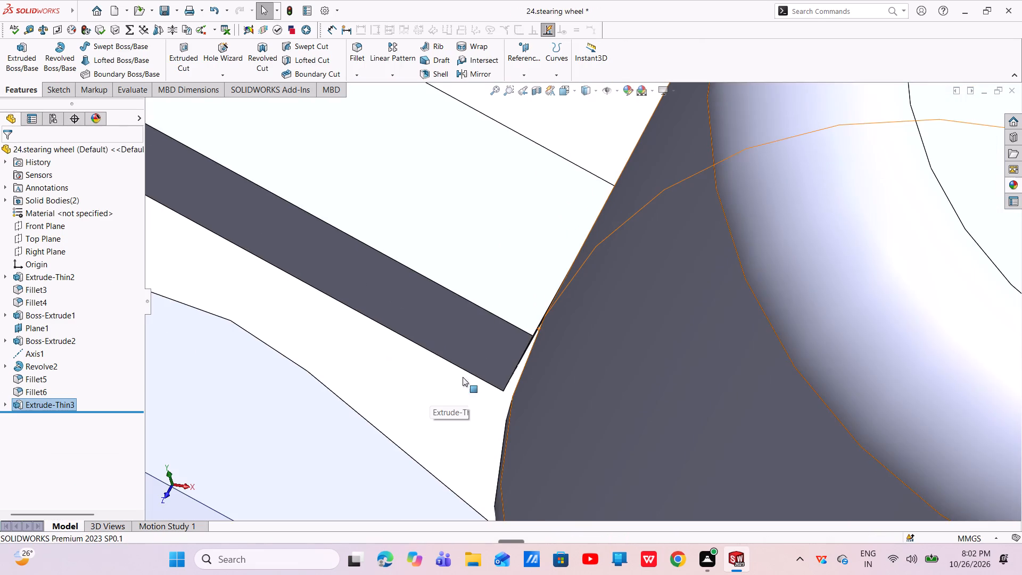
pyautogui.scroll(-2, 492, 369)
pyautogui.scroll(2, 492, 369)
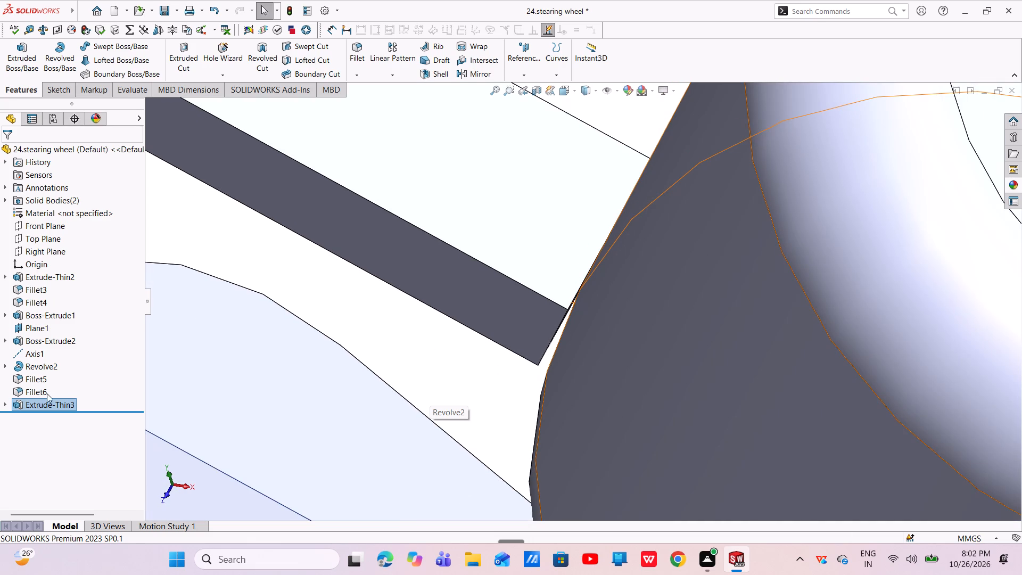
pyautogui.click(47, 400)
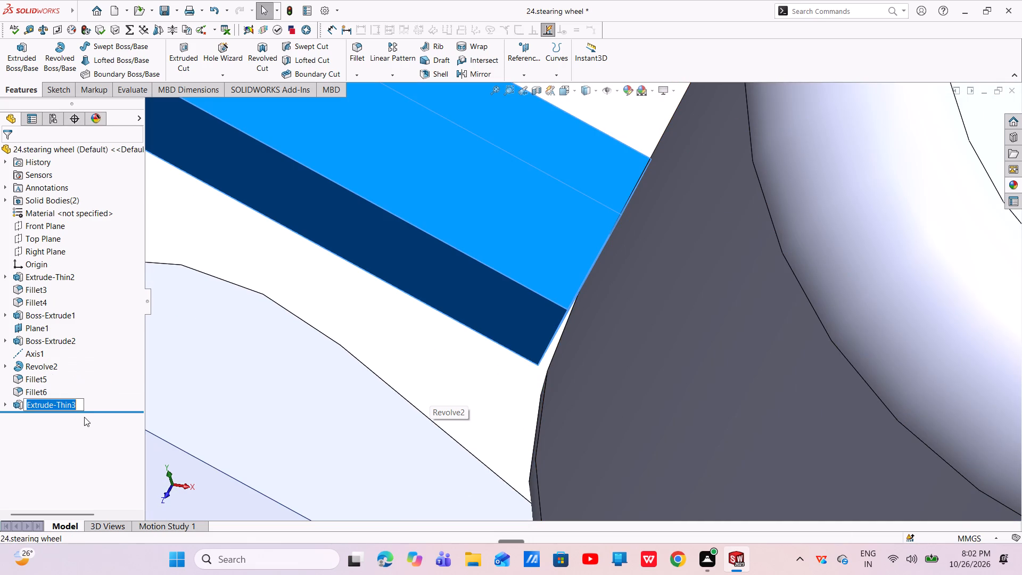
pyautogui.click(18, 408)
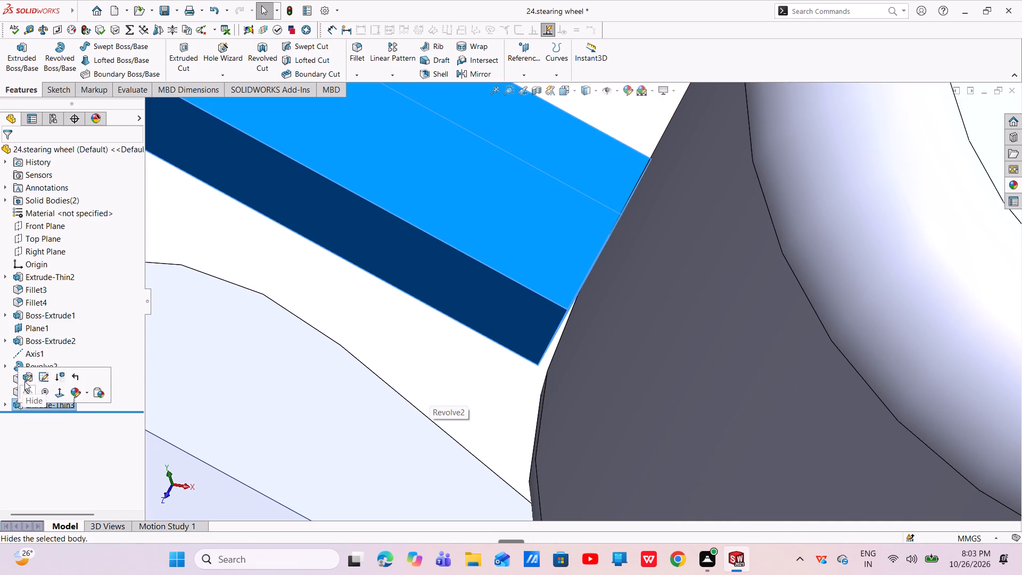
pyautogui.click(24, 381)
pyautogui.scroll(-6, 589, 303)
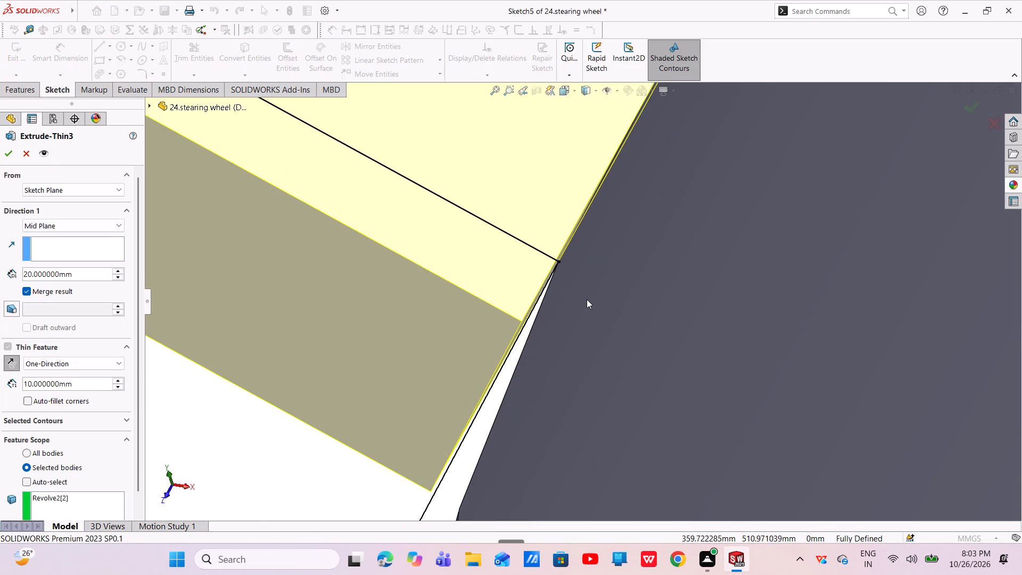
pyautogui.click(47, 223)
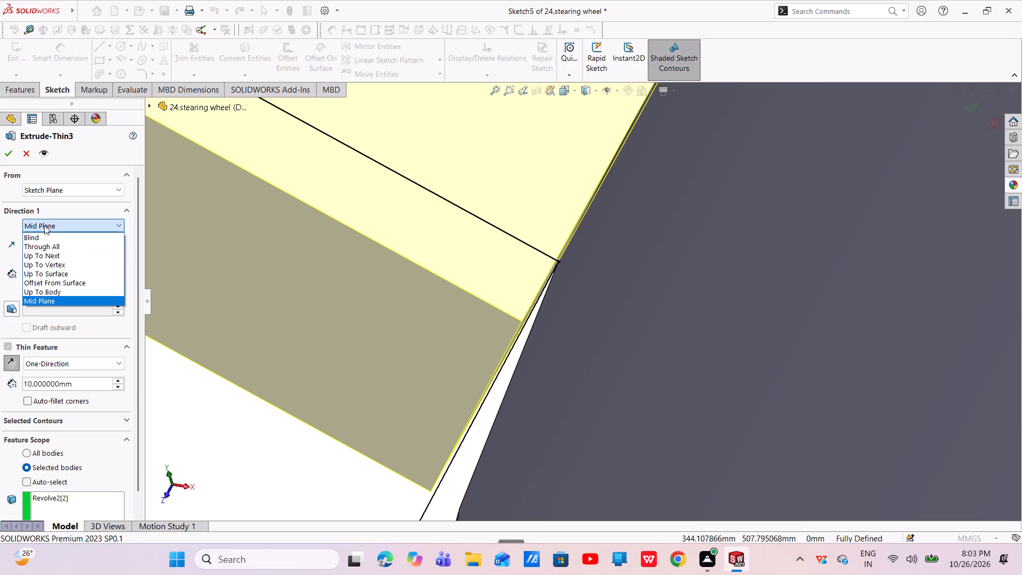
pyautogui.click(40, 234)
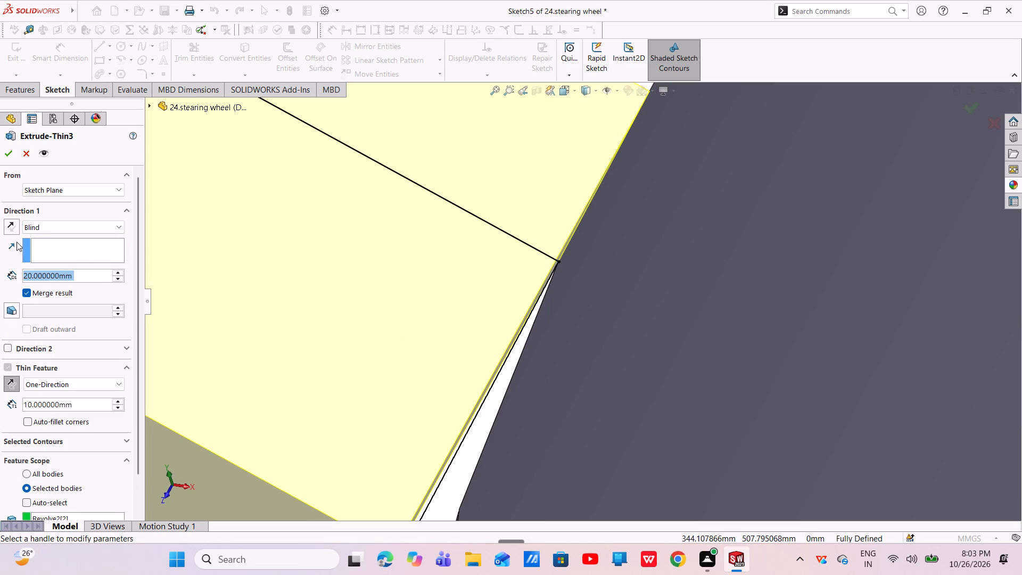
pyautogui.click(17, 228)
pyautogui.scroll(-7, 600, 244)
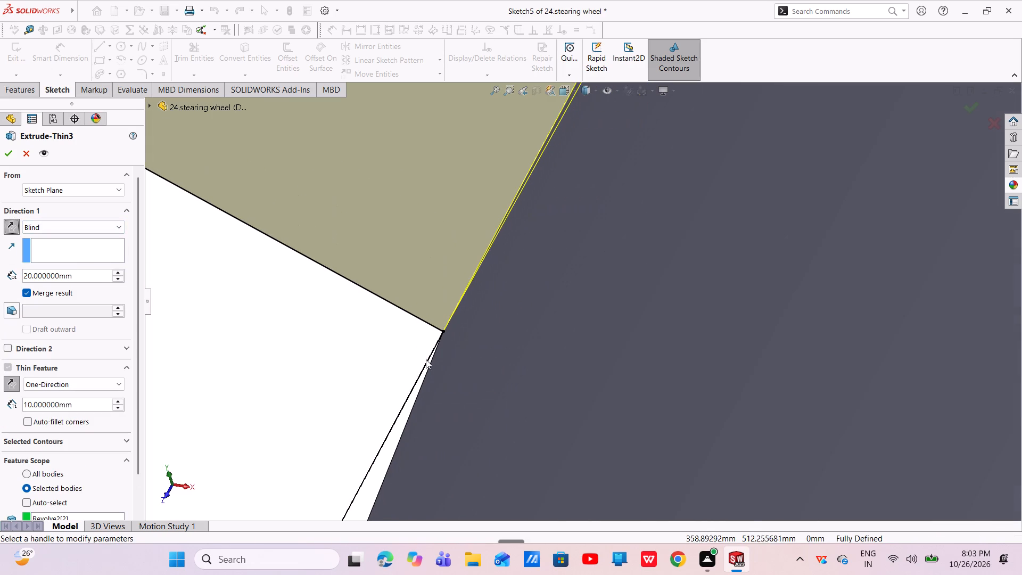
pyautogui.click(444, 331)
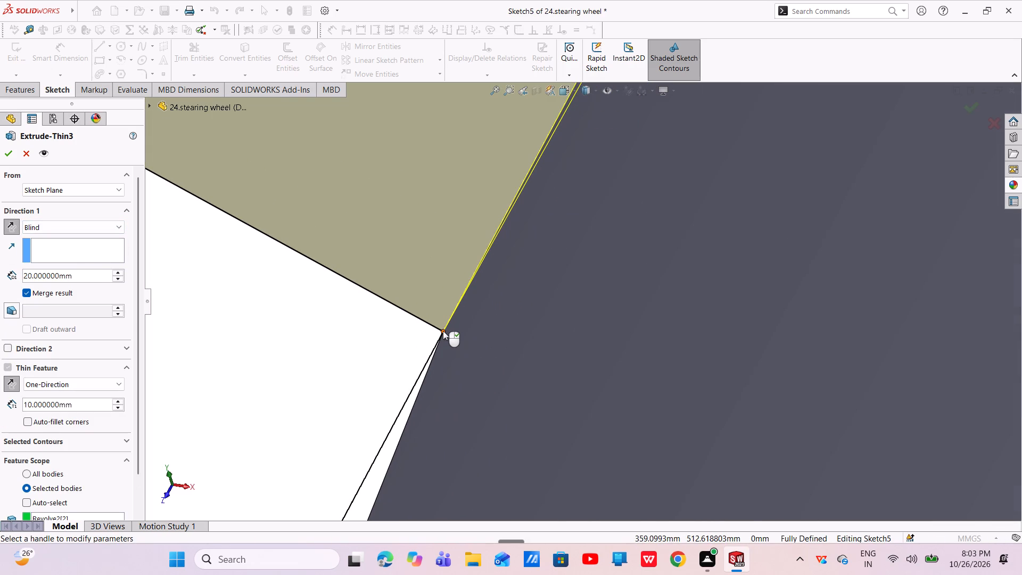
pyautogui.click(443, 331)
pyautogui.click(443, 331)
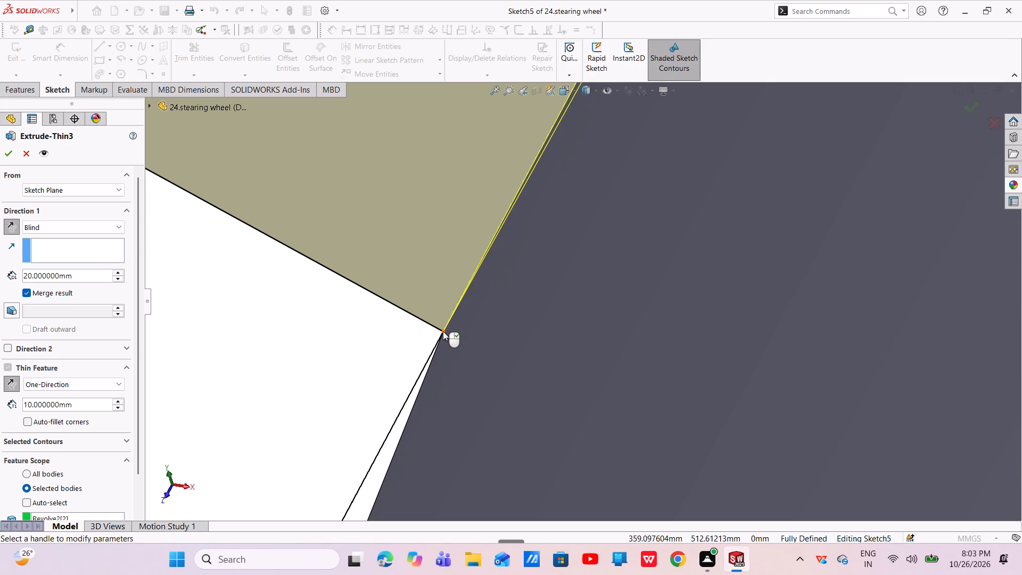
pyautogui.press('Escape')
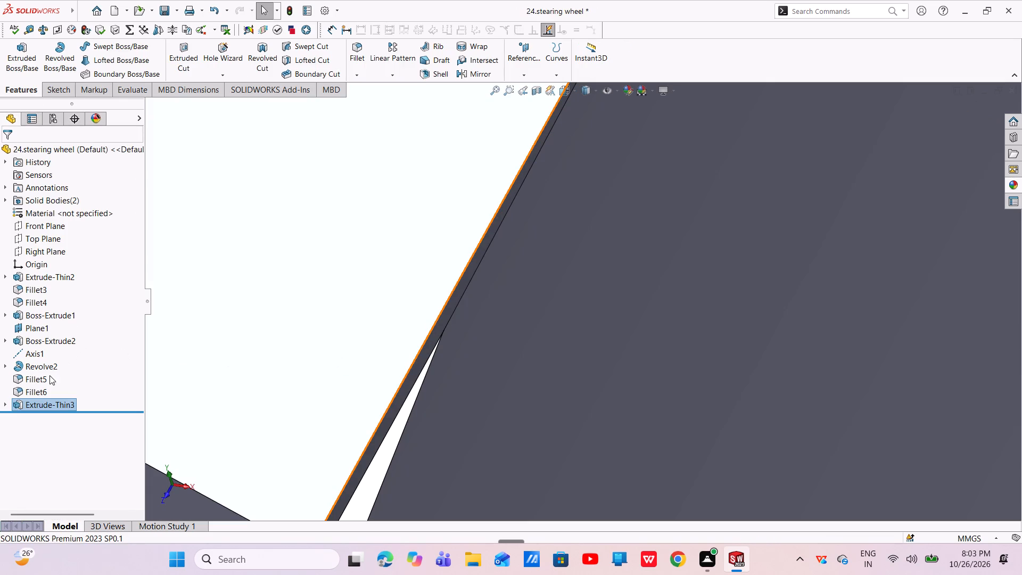
# Edit the spoke's path sketch and delete the coincident relation holding the path's endpoint at the hub's edge.
pyautogui.click(6, 404)
pyautogui.click(53, 422)
pyautogui.click(52, 415)
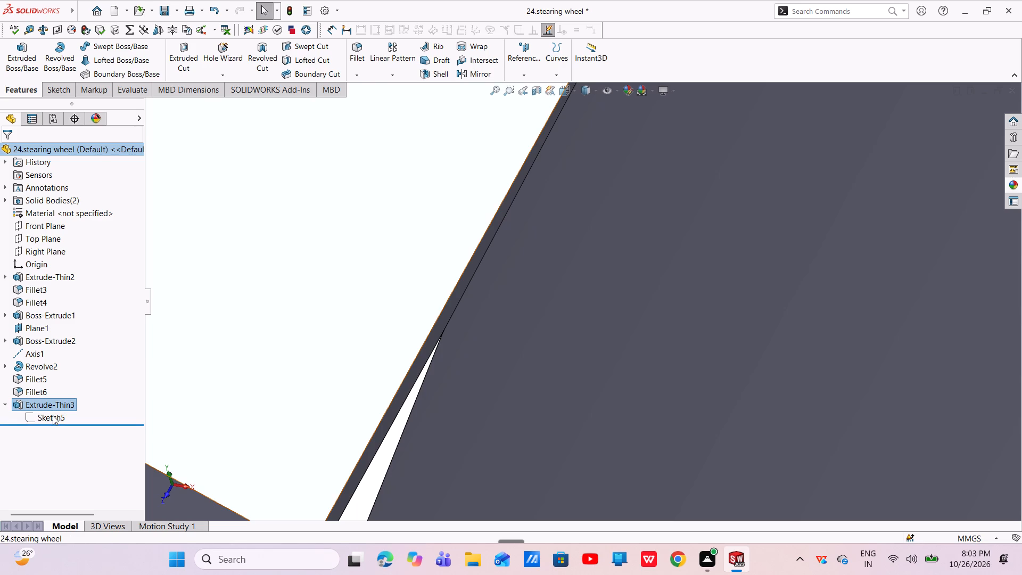
pyautogui.click(60, 383)
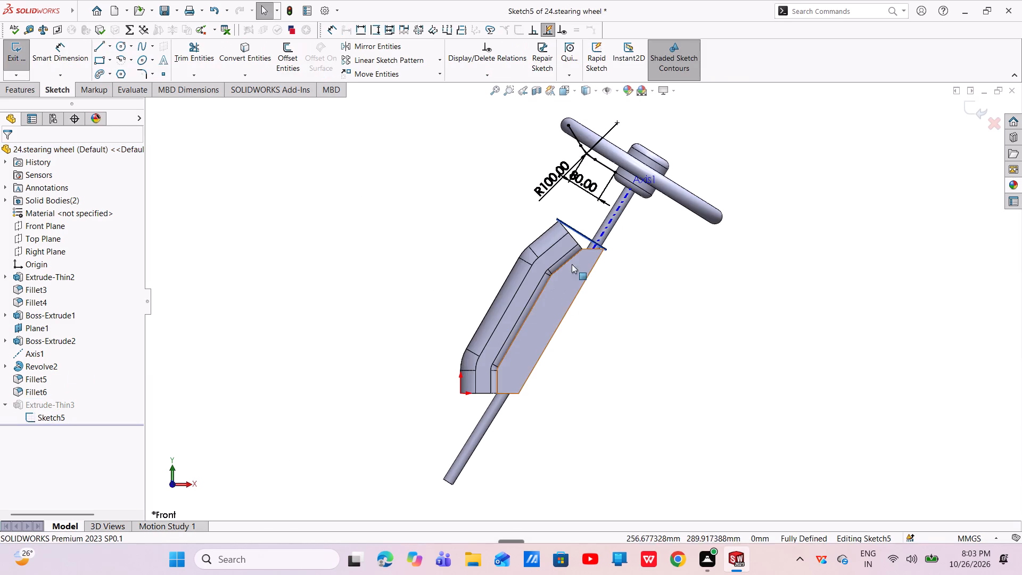
pyautogui.scroll(-12, 610, 197)
pyautogui.scroll(-6, 579, 300)
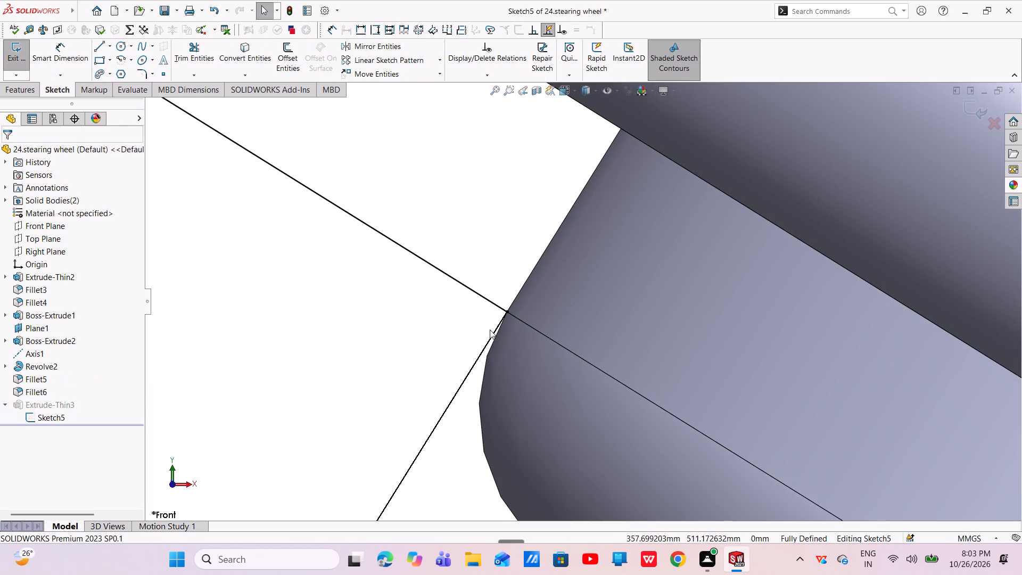
pyautogui.moveTo(507, 311); pyautogui.dragTo(522, 324)
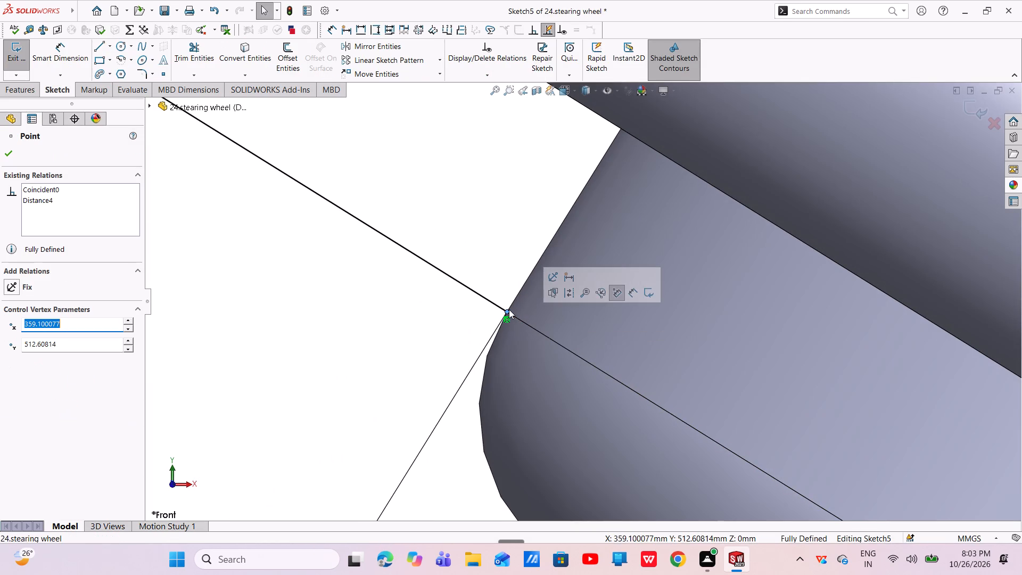
pyautogui.click(509, 319)
pyautogui.rightClick(509, 319)
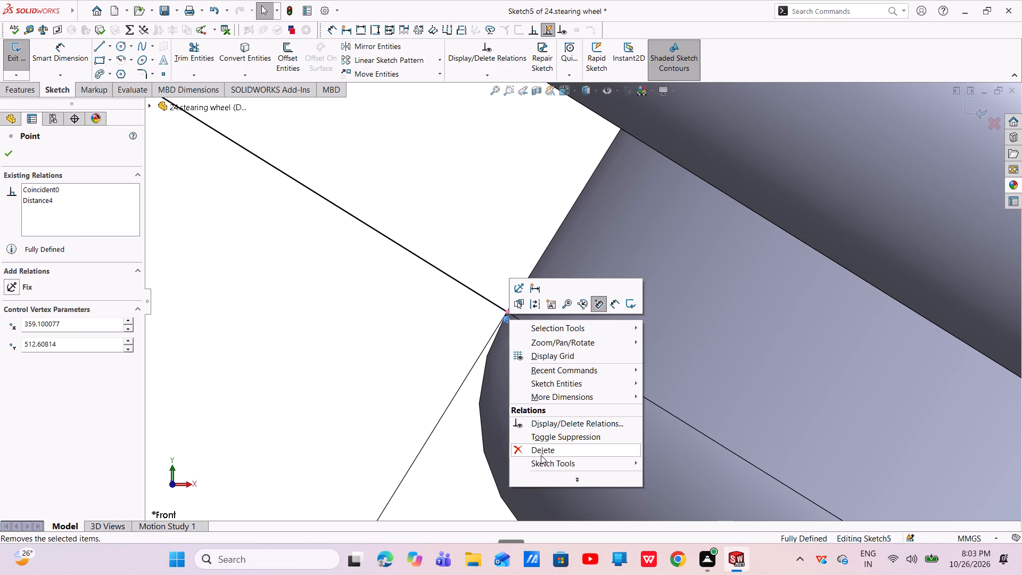
pyautogui.click(541, 451)
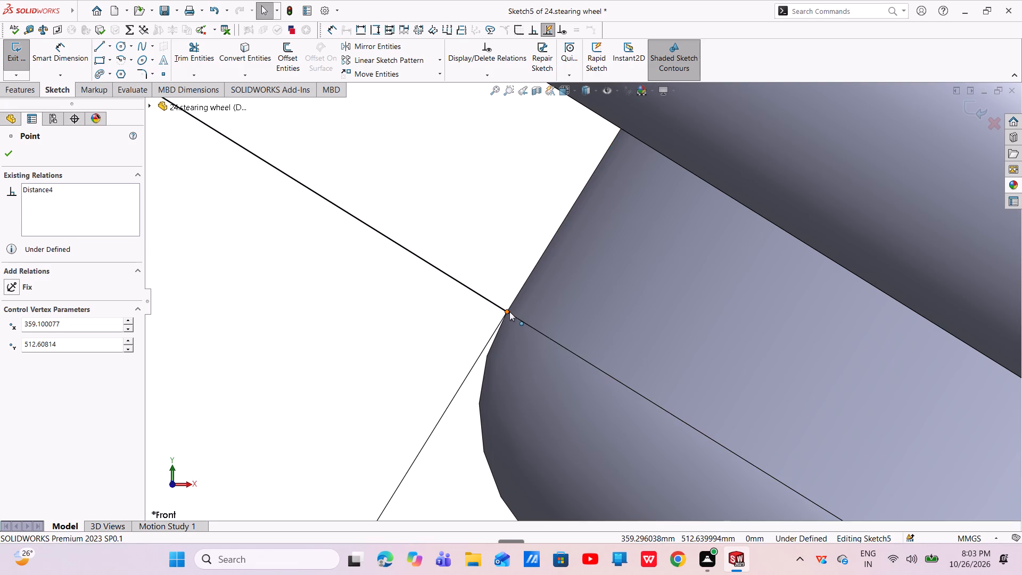
# Move the path's freed endpoint into the hub along its edge line, to about X 361.86, Y 510.89 mm, and exit the sketch.
pyautogui.moveTo(508, 311); pyautogui.dragTo(524, 322)
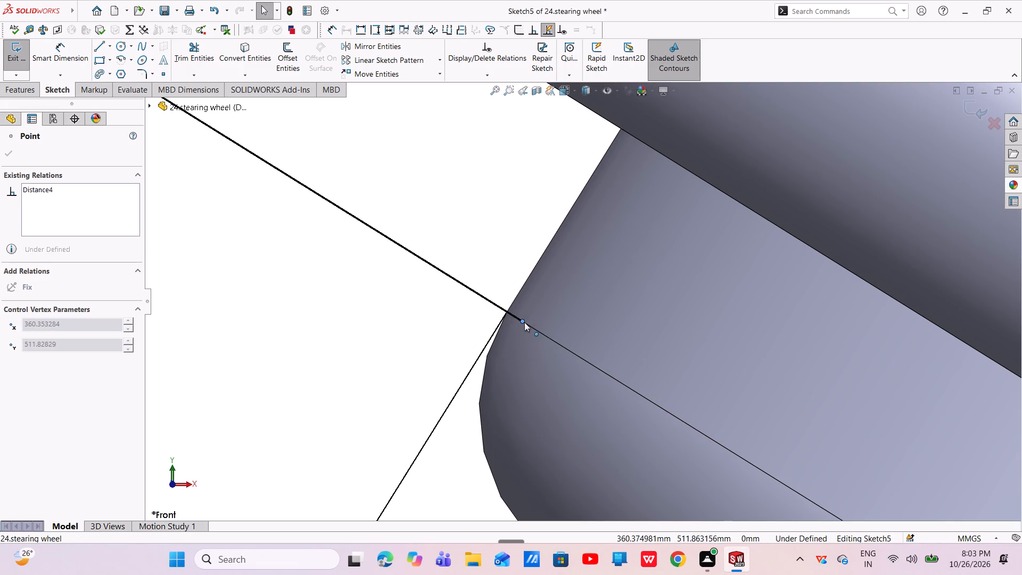
pyautogui.moveTo(524, 322); pyautogui.dragTo(540, 334)
pyautogui.scroll(2, 554, 355)
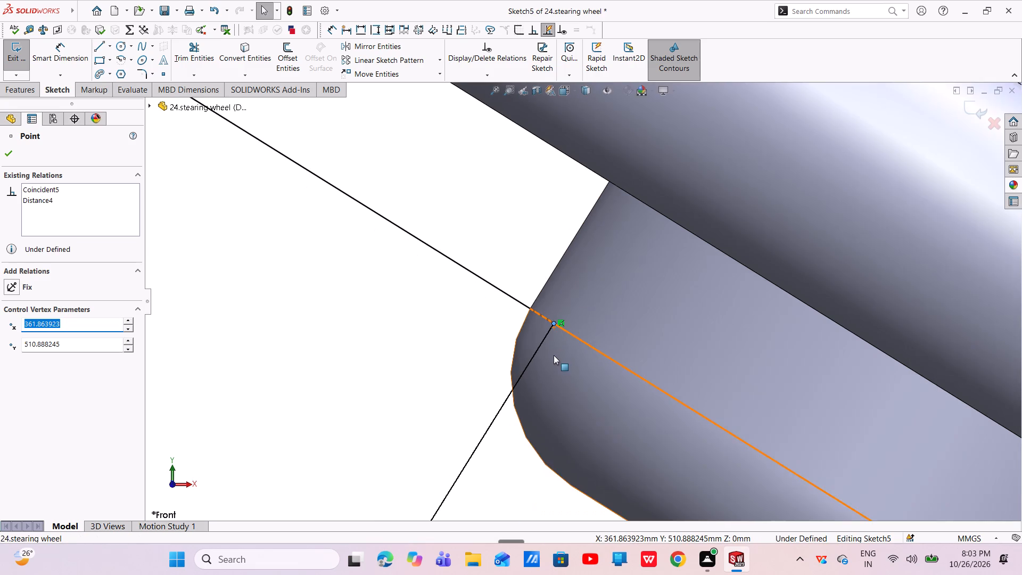
pyautogui.scroll(7, 550, 351)
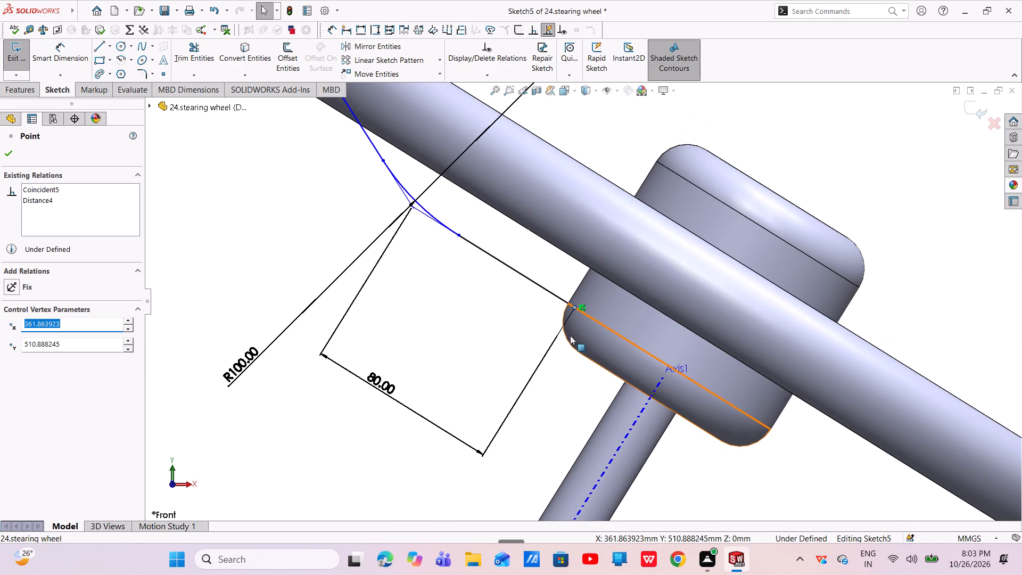
pyautogui.rightClick(570, 335)
pyautogui.click(529, 462)
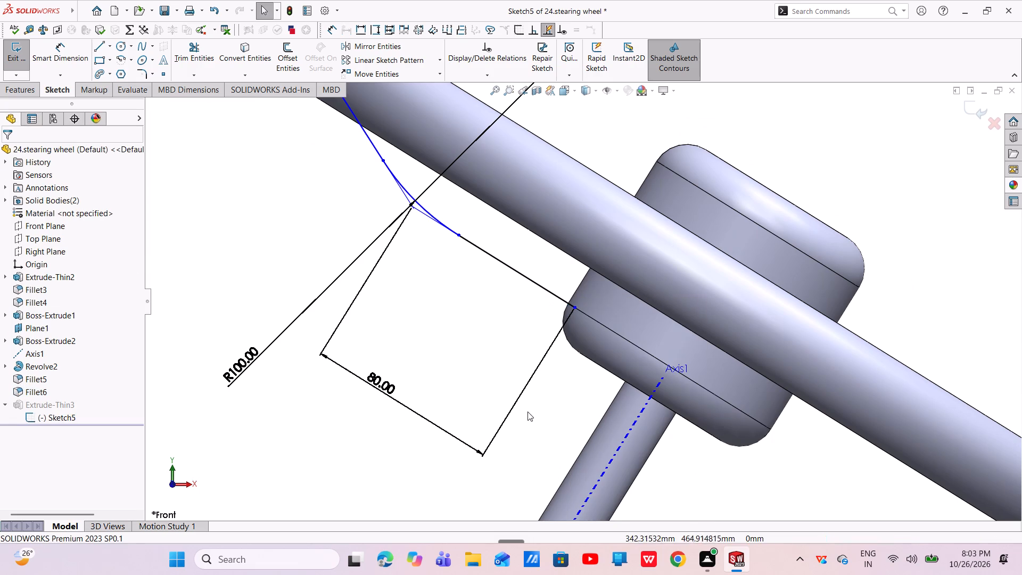
pyautogui.press('Escape')
pyautogui.click(976, 106)
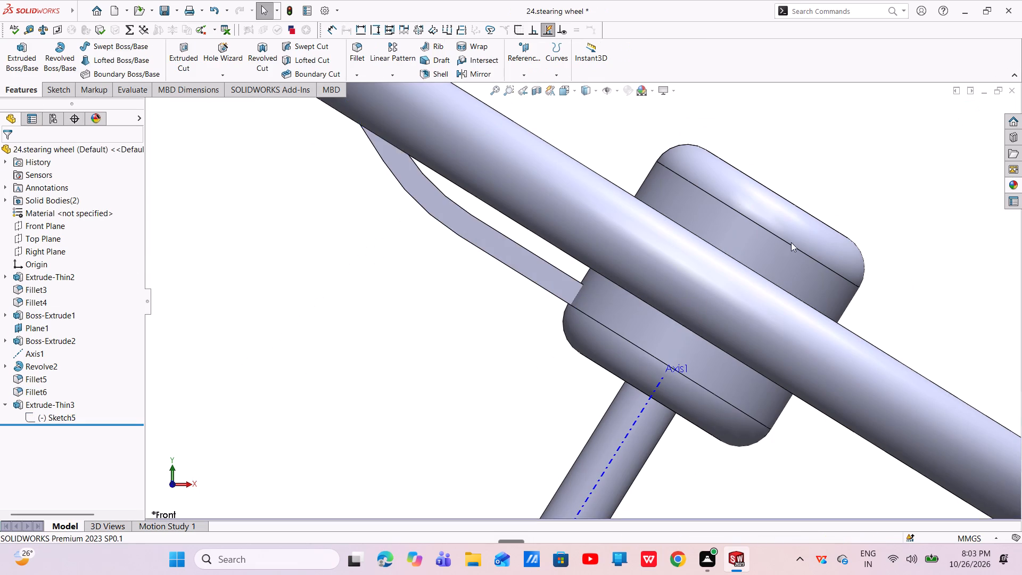
# Examine the rebuilt spoke's joint with the hub from several angles, including the whole steering wheel.
pyautogui.scroll(-7, 613, 305)
pyautogui.scroll(-6, 526, 297)
pyautogui.scroll(4, 407, 253)
pyautogui.moveTo(401, 250); pyautogui.dragTo(409, 267, button='middle')
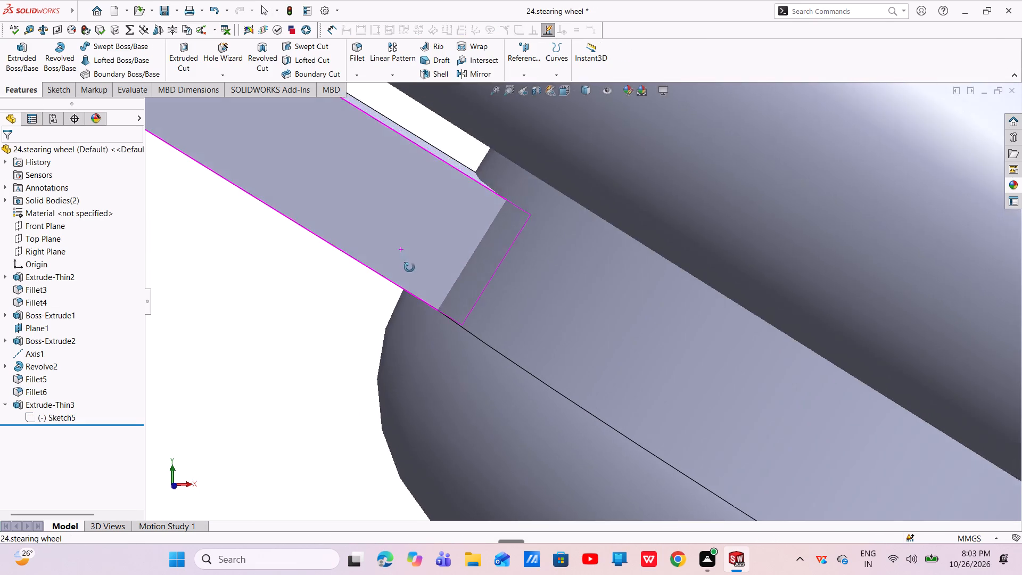
pyautogui.moveTo(409, 267); pyautogui.dragTo(412, 274, button='middle')
pyautogui.scroll(4, 440, 236)
pyautogui.scroll(4, 564, 200)
pyautogui.moveTo(597, 195); pyautogui.dragTo(572, 277, button='middle')
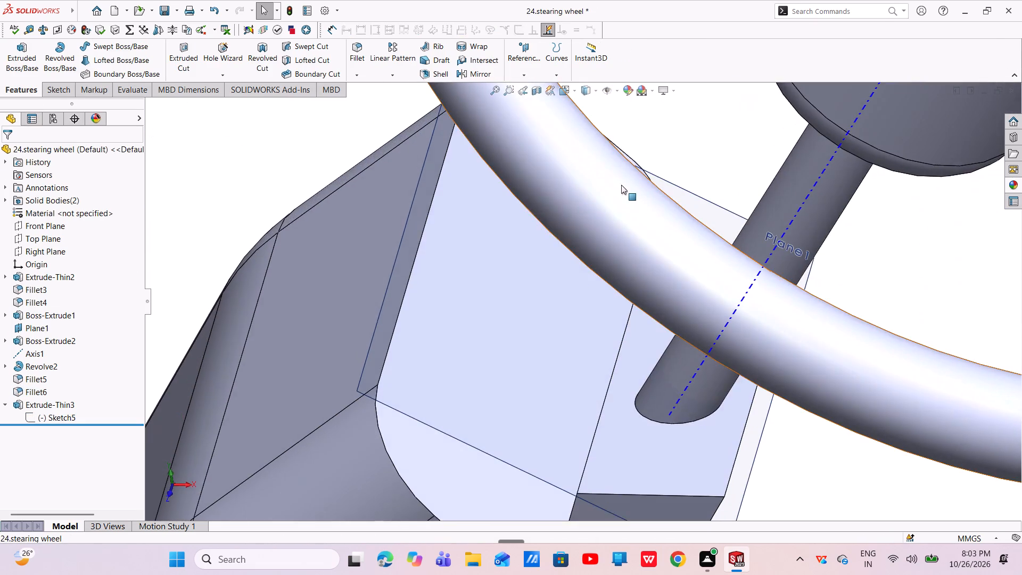
pyautogui.scroll(5, 623, 179)
pyautogui.scroll(-7, 695, 114)
pyautogui.scroll(-5, 542, 413)
pyautogui.scroll(5, 503, 436)
pyautogui.scroll(-1, 517, 360)
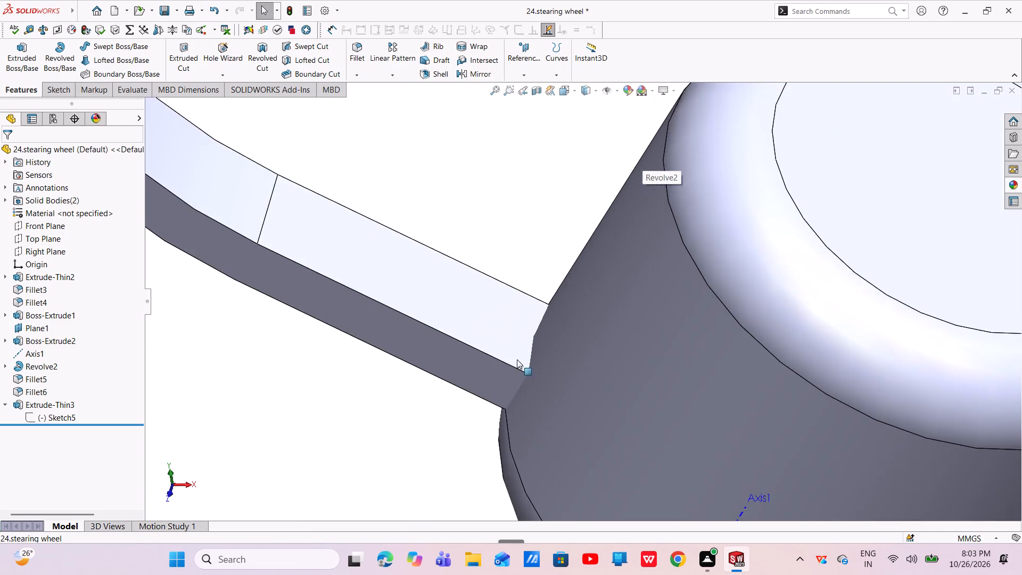
pyautogui.moveTo(517, 359); pyautogui.dragTo(542, 352, button='middle')
pyautogui.scroll(-5, 537, 336)
pyautogui.scroll(5, 537, 336)
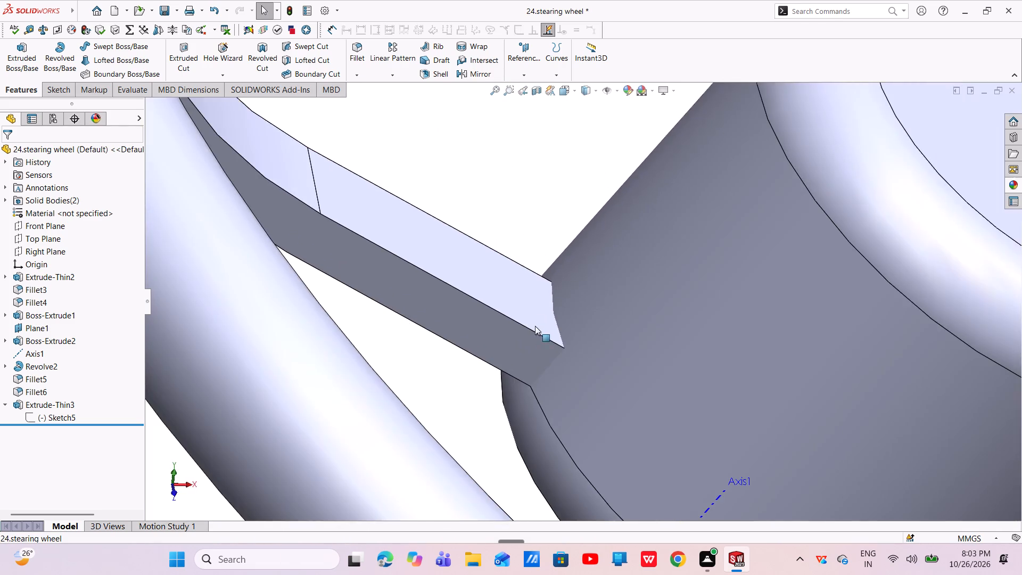
pyautogui.scroll(-1, 539, 310)
pyautogui.moveTo(540, 310); pyautogui.dragTo(547, 364, button='middle')
pyautogui.scroll(5, 544, 322)
pyautogui.moveTo(553, 292); pyautogui.dragTo(565, 364, button='middle')
pyautogui.scroll(-1, 556, 327)
pyautogui.scroll(4, 568, 309)
pyautogui.moveTo(566, 308); pyautogui.dragTo(546, 256, button='middle')
pyautogui.scroll(5, 568, 326)
pyautogui.moveTo(575, 320); pyautogui.dragTo(575, 316, button='middle')
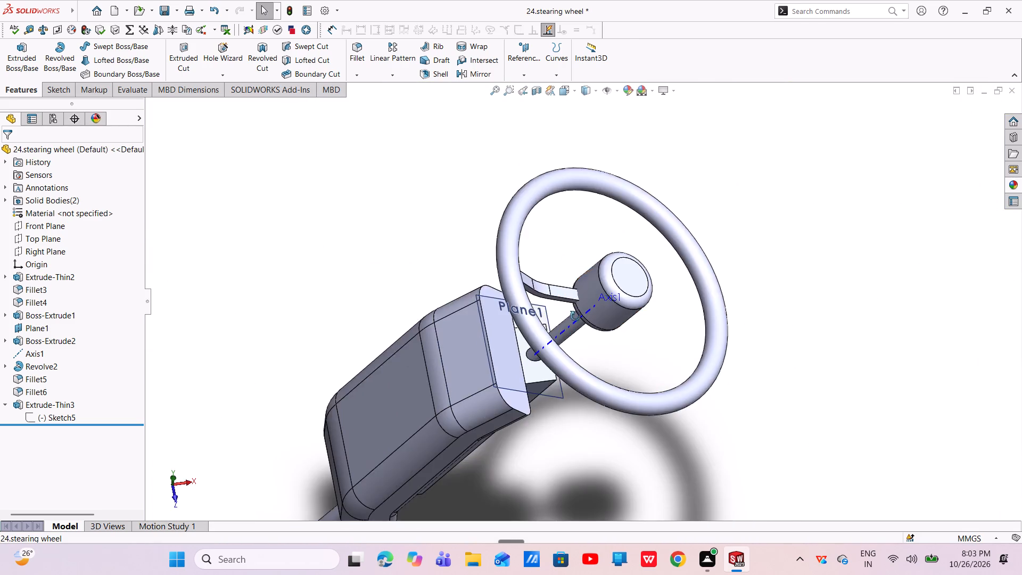
pyautogui.moveTo(575, 316); pyautogui.dragTo(561, 272, button='middle')
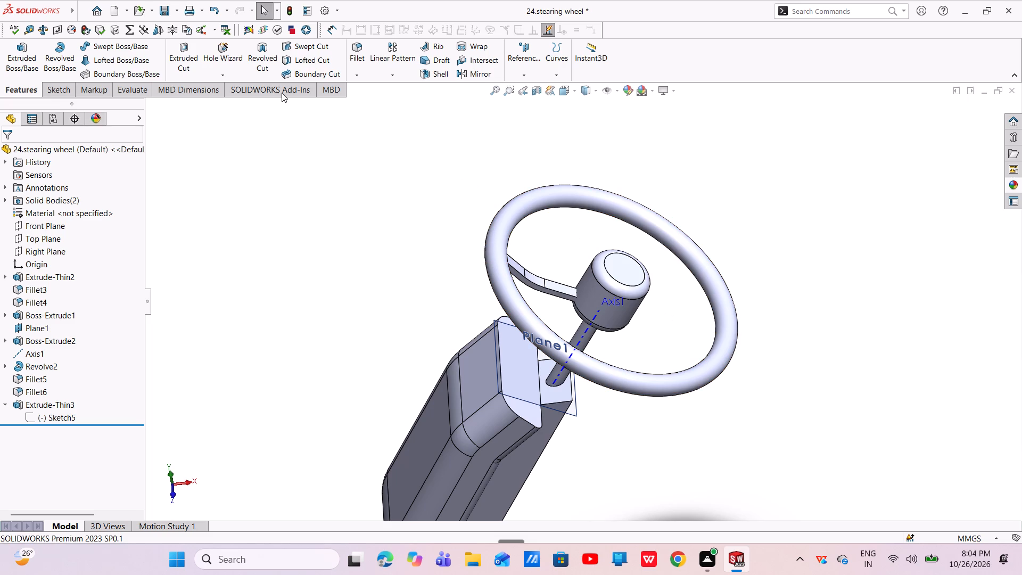
# Start a symmetric 5 mm fillet and select the two long edges of the spoke's upper face.
pyautogui.click(353, 50)
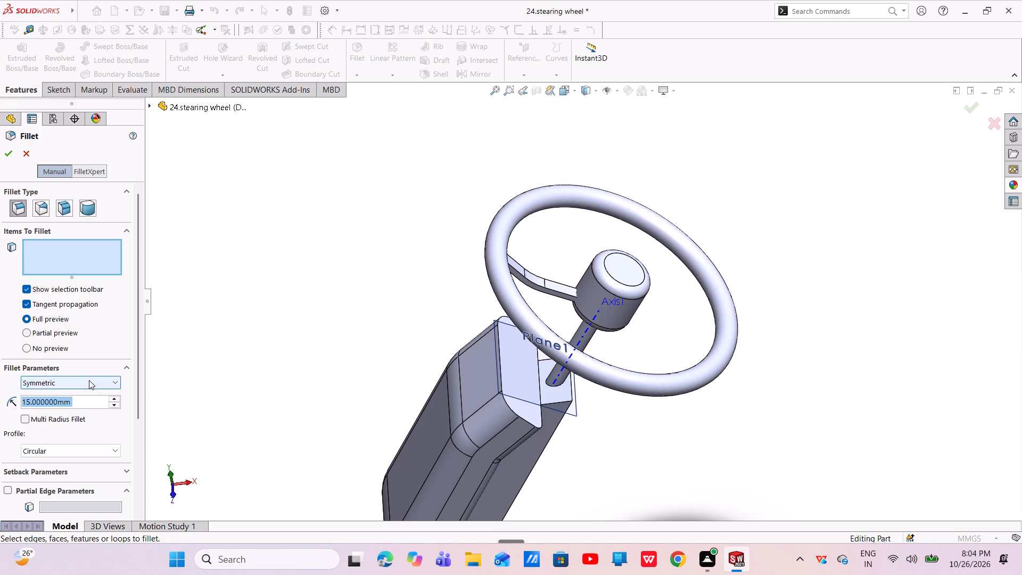
pyautogui.press('BackSpace')
pyautogui.press('5')
pyautogui.press('Return')
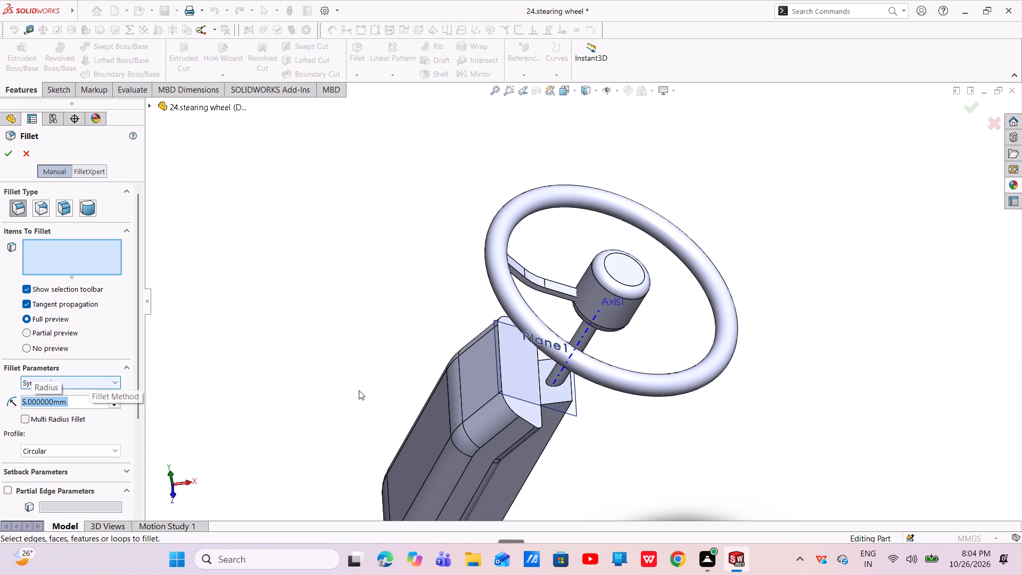
pyautogui.scroll(-6, 572, 290)
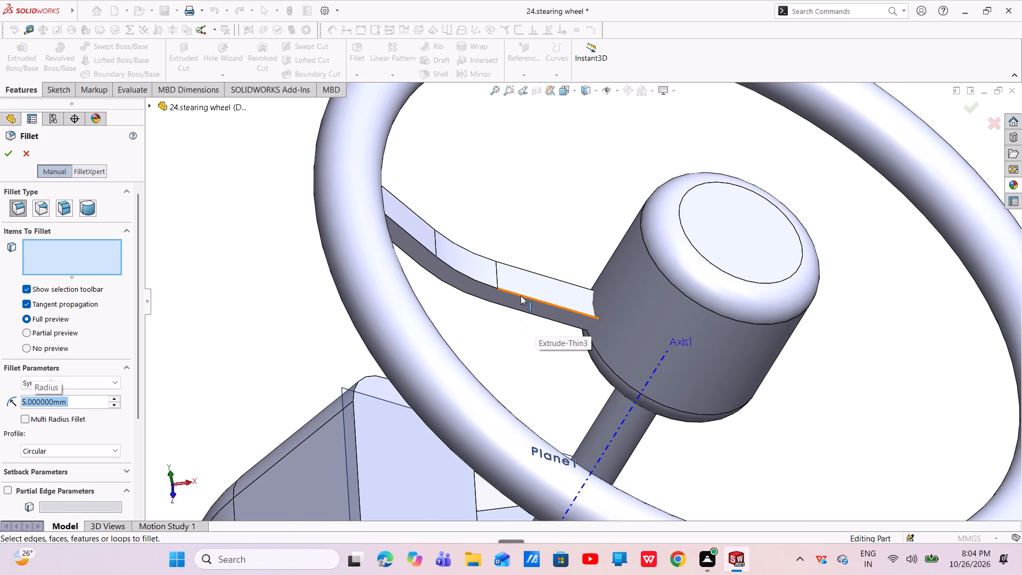
pyautogui.click(521, 296)
pyautogui.scroll(-5, 483, 256)
pyautogui.scroll(2, 481, 260)
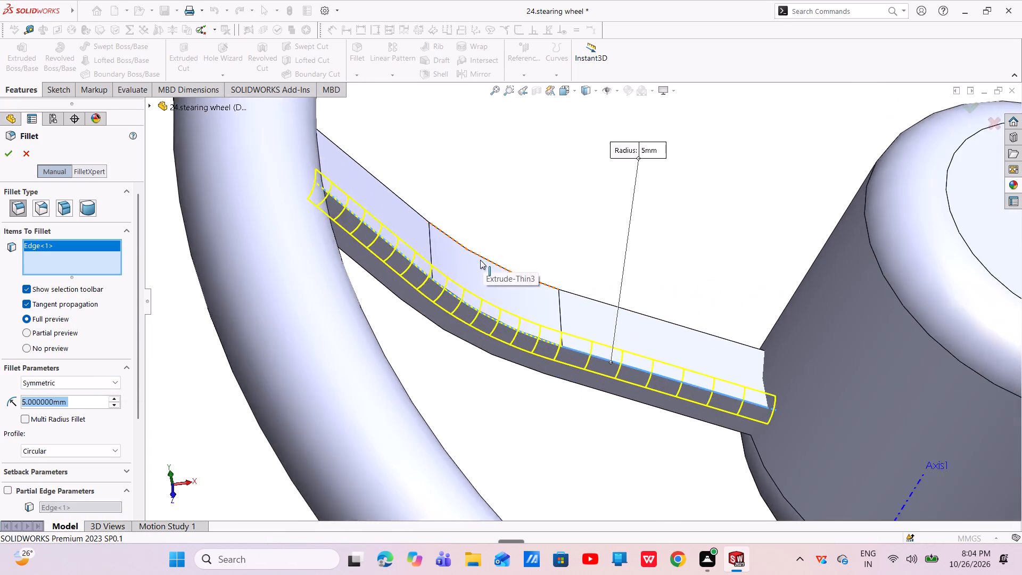
pyautogui.scroll(2, 480, 260)
pyautogui.moveTo(475, 280); pyautogui.dragTo(441, 358, button='middle')
pyautogui.scroll(-4, 558, 219)
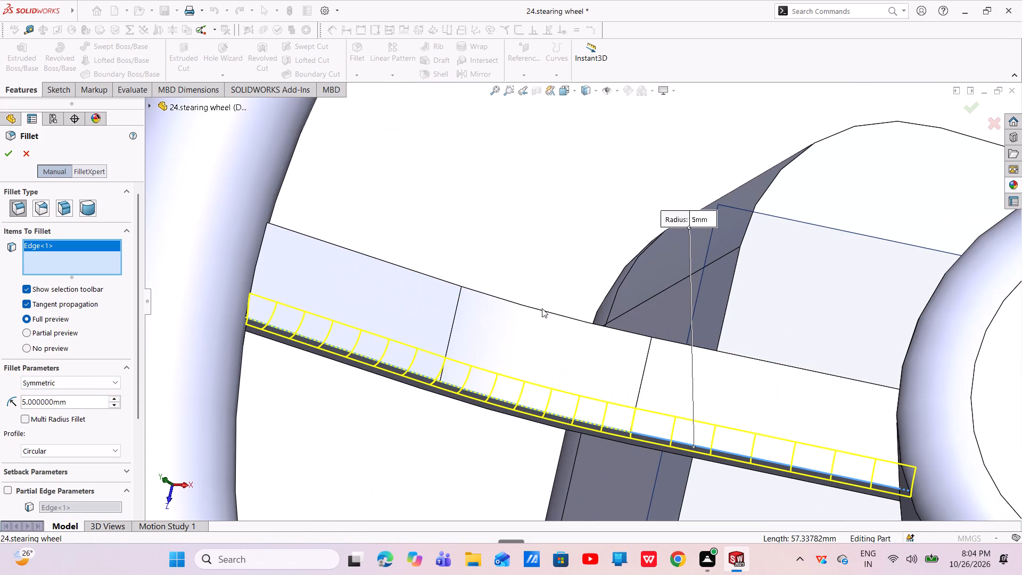
pyautogui.click(539, 310)
pyautogui.scroll(3, 538, 310)
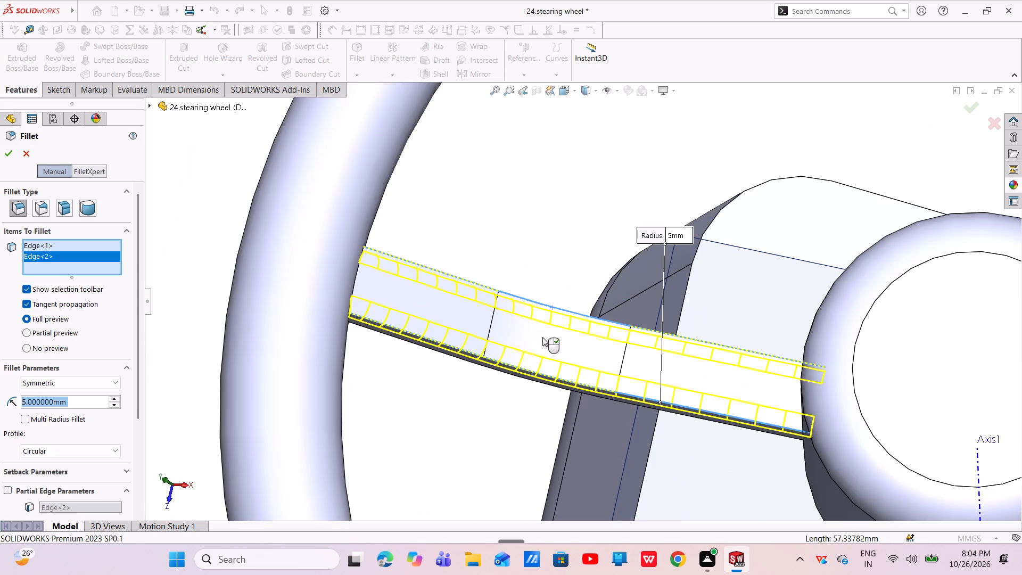
# Add the two long edges on the spoke's underside to the selection and apply the 5 mm fillet.
pyautogui.scroll(2, 543, 337)
pyautogui.moveTo(544, 334); pyautogui.dragTo(654, 149, button='middle')
pyautogui.scroll(-2, 499, 357)
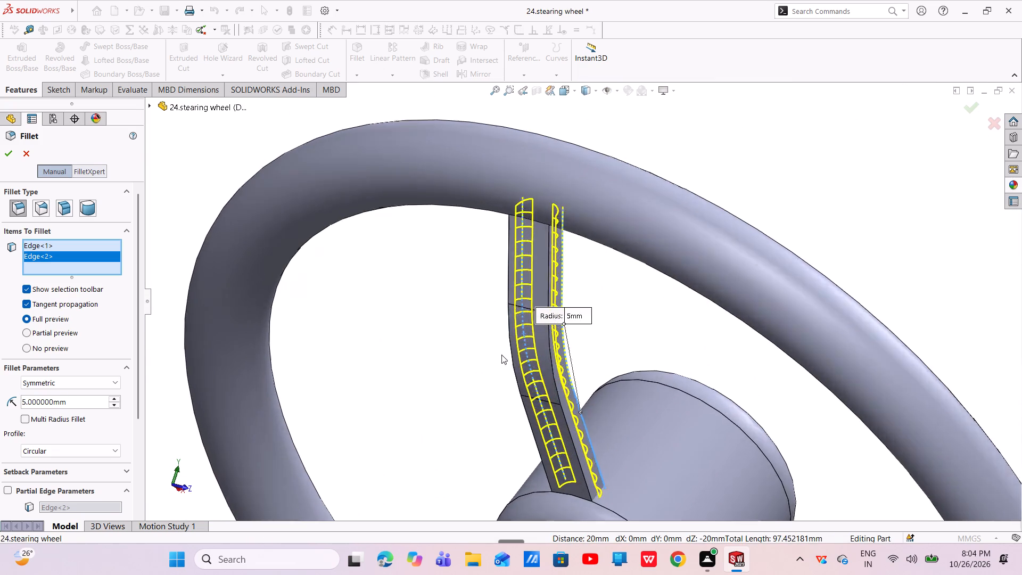
pyautogui.scroll(-3, 501, 355)
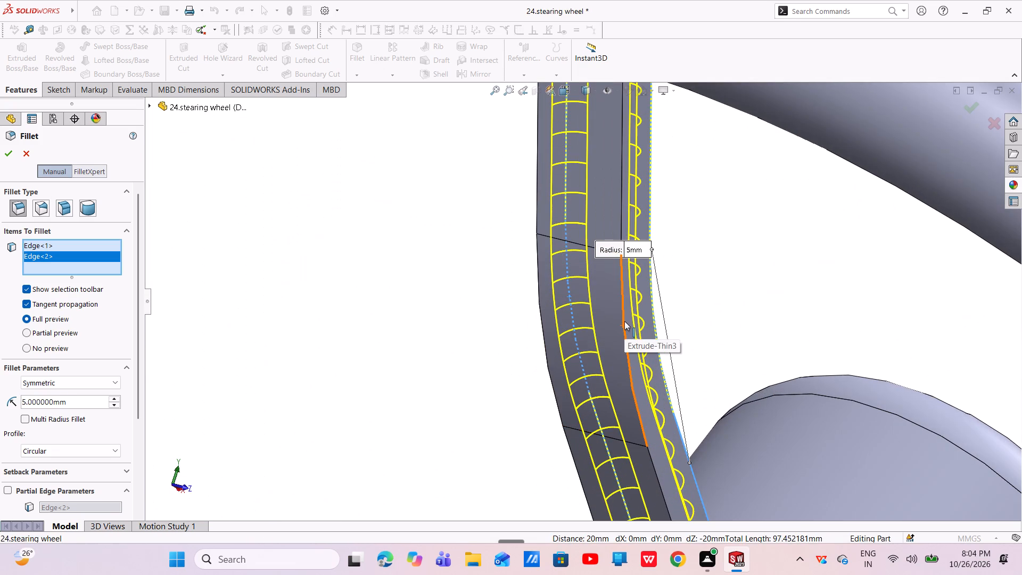
pyautogui.click(624, 321)
pyautogui.scroll(3, 620, 321)
pyautogui.moveTo(615, 321); pyautogui.dragTo(659, 303, button='middle')
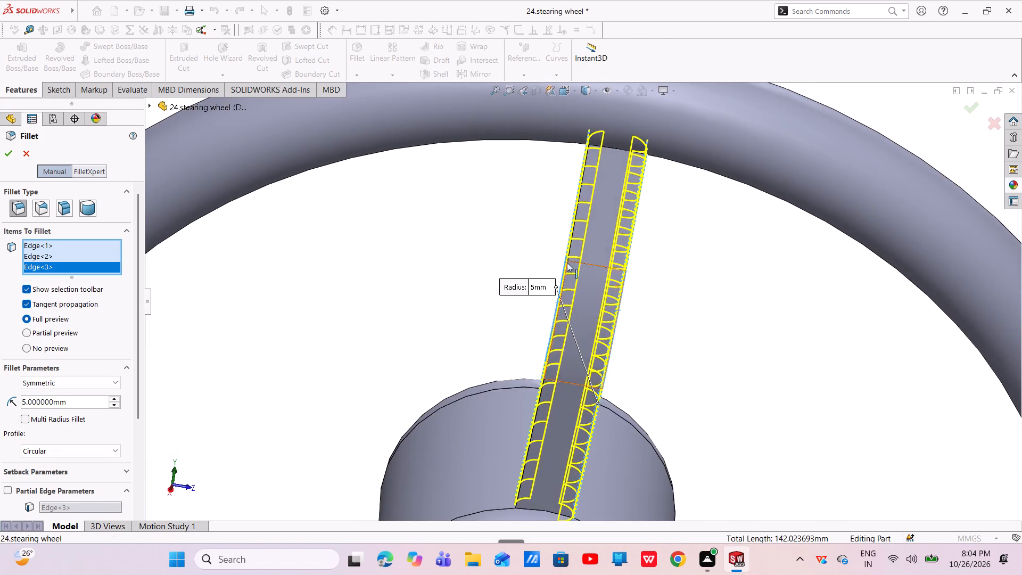
pyautogui.scroll(-4, 542, 254)
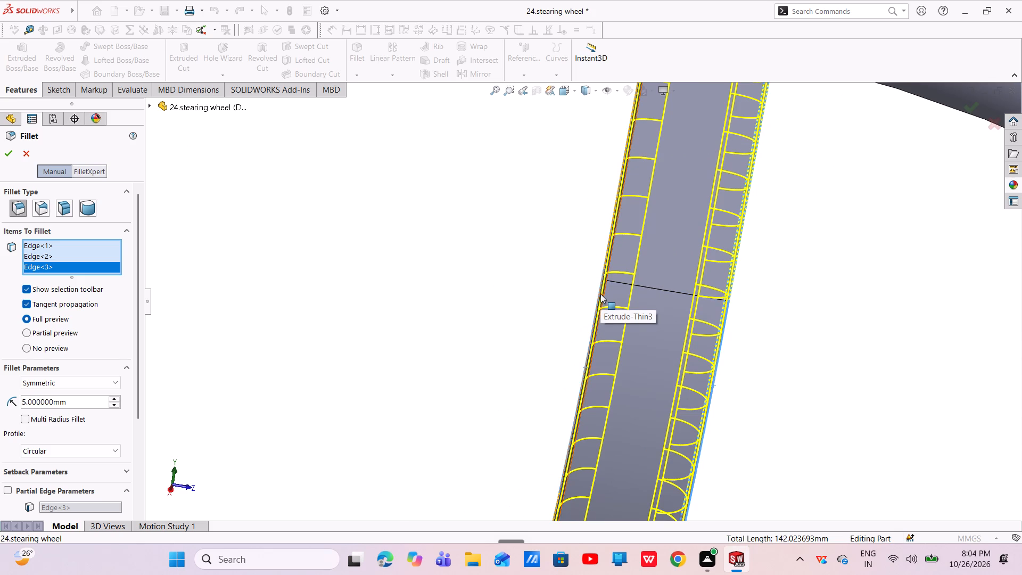
pyautogui.scroll(3, 604, 296)
pyautogui.moveTo(604, 298); pyautogui.dragTo(671, 342, button='middle')
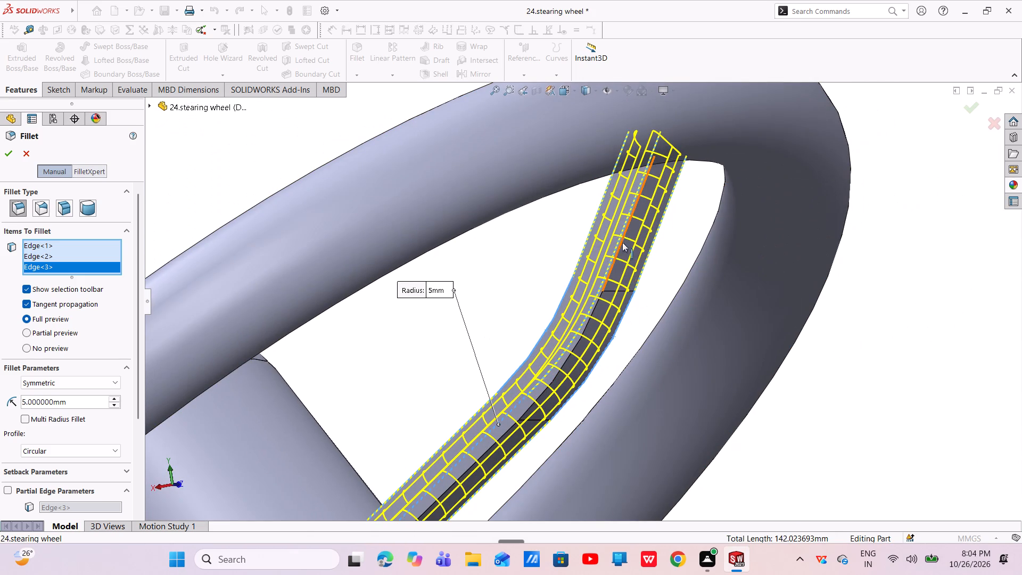
pyautogui.click(623, 236)
pyautogui.scroll(2, 627, 253)
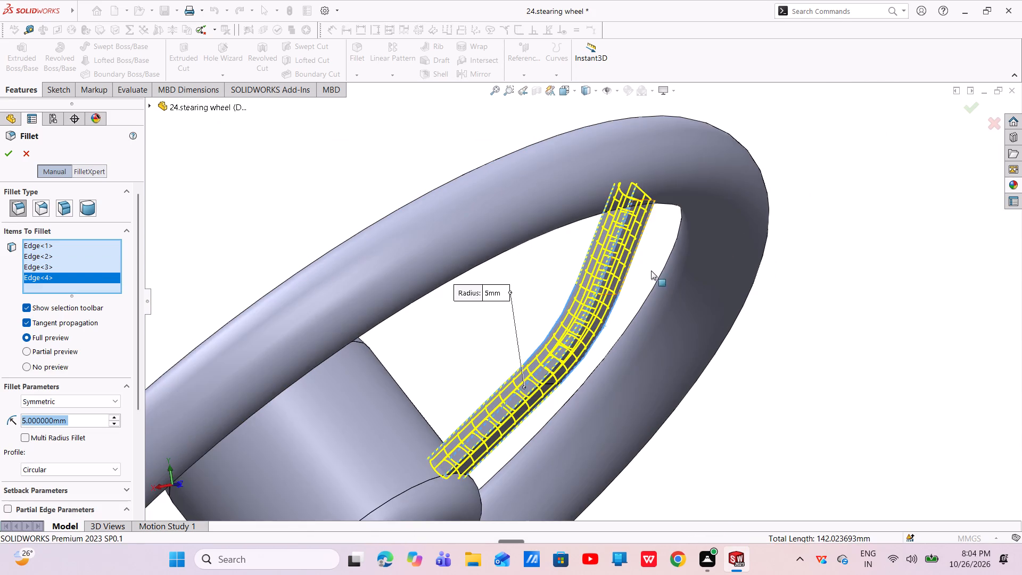
pyautogui.scroll(1, 652, 271)
pyautogui.moveTo(652, 271); pyautogui.dragTo(596, 397, button='middle')
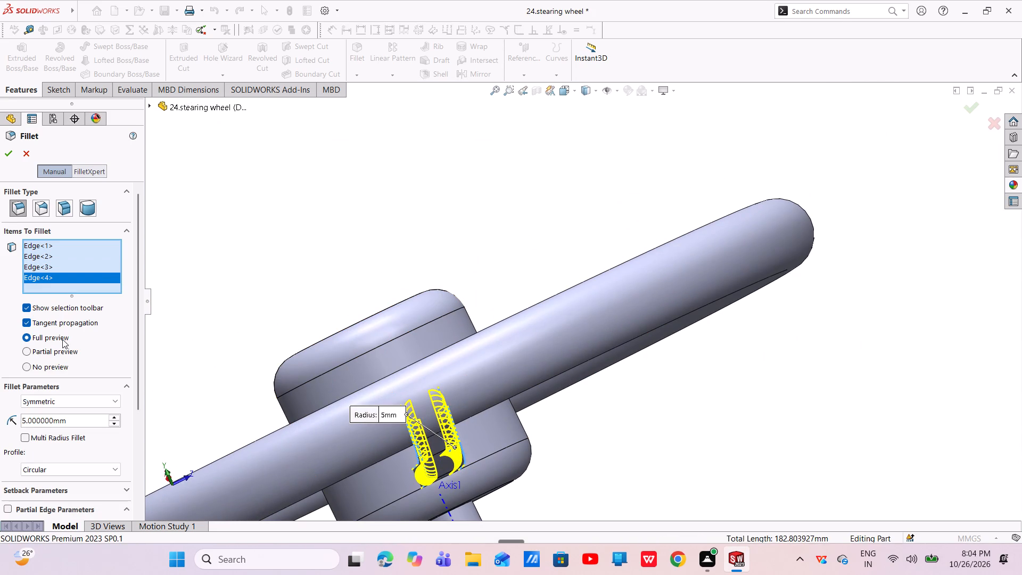
pyautogui.click(4, 159)
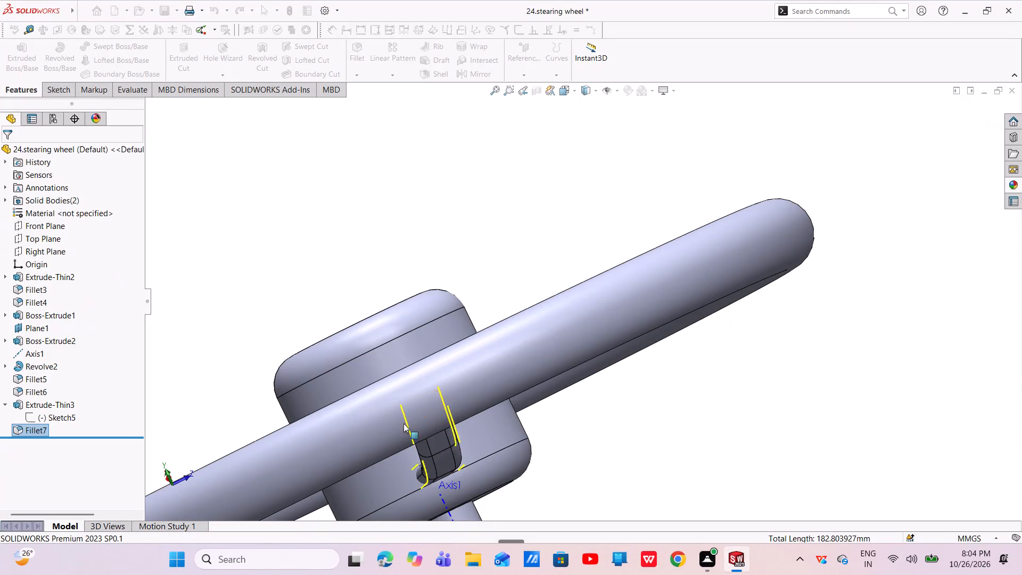
# Start a circular pattern of the spoke's fillet around the hub's top face, trying 15 equally spaced instances over 360 degrees.
pyautogui.scroll(3, 432, 450)
pyautogui.moveTo(471, 414); pyautogui.dragTo(606, 431, button='middle')
pyautogui.scroll(-2, 438, 339)
pyautogui.scroll(5, 437, 339)
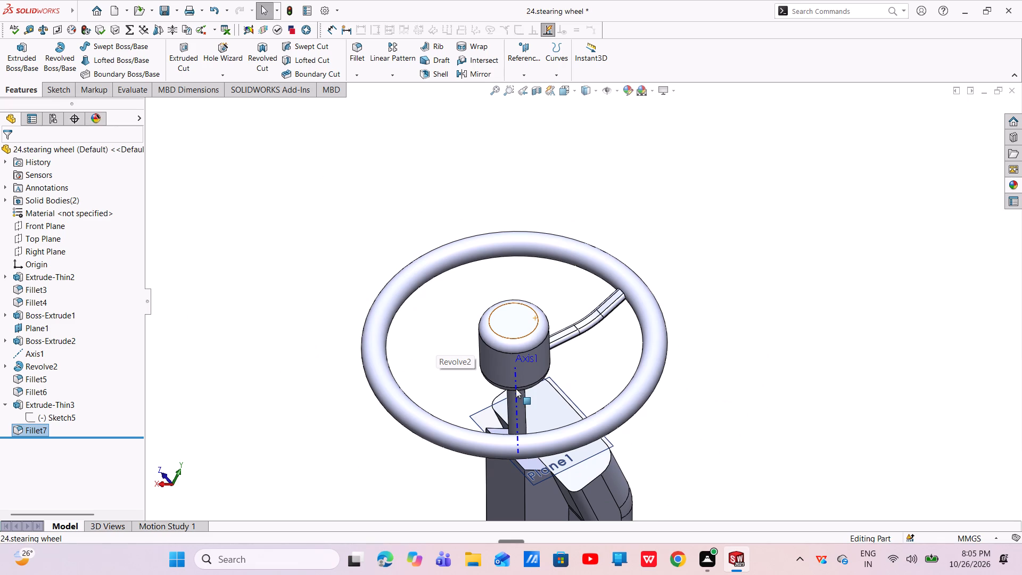
pyautogui.scroll(2, 522, 325)
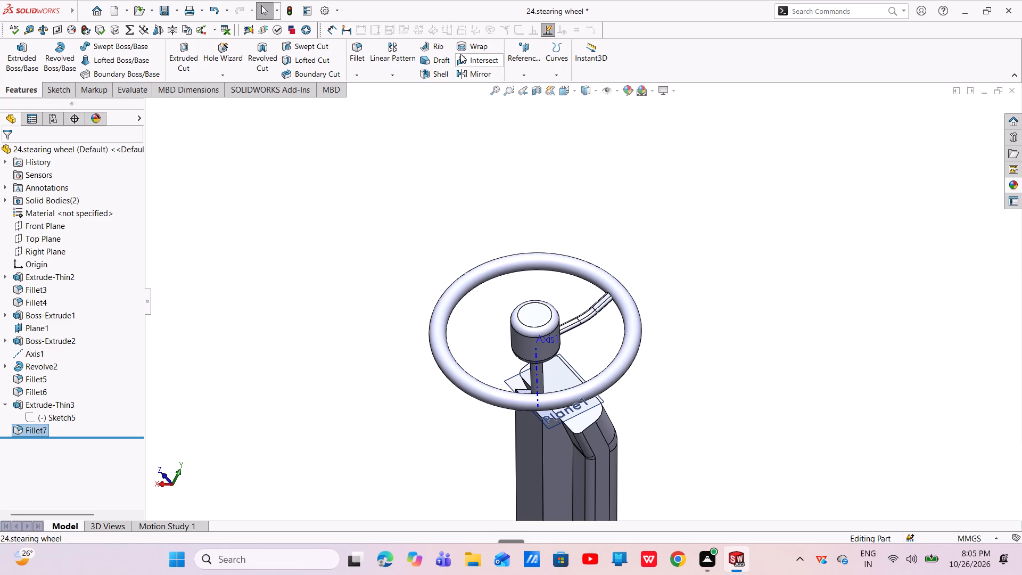
pyautogui.click(402, 78)
pyautogui.click(411, 98)
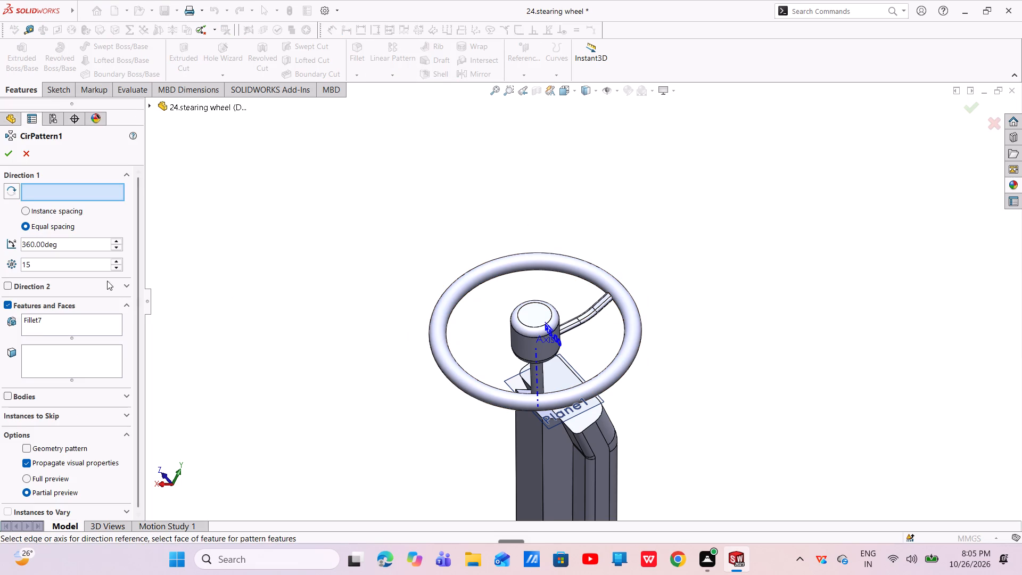
pyautogui.scroll(-5, 589, 319)
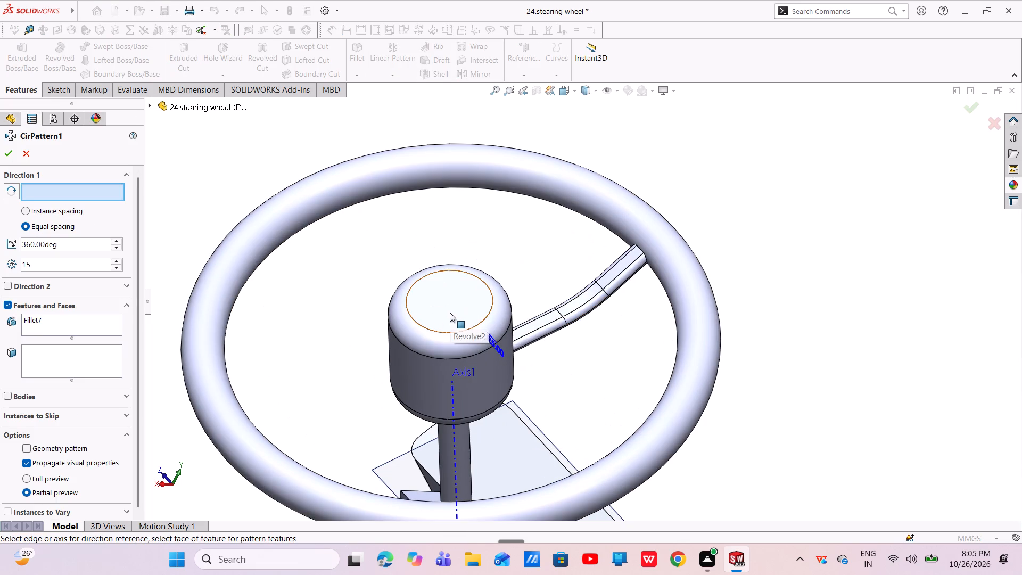
pyautogui.click(450, 313)
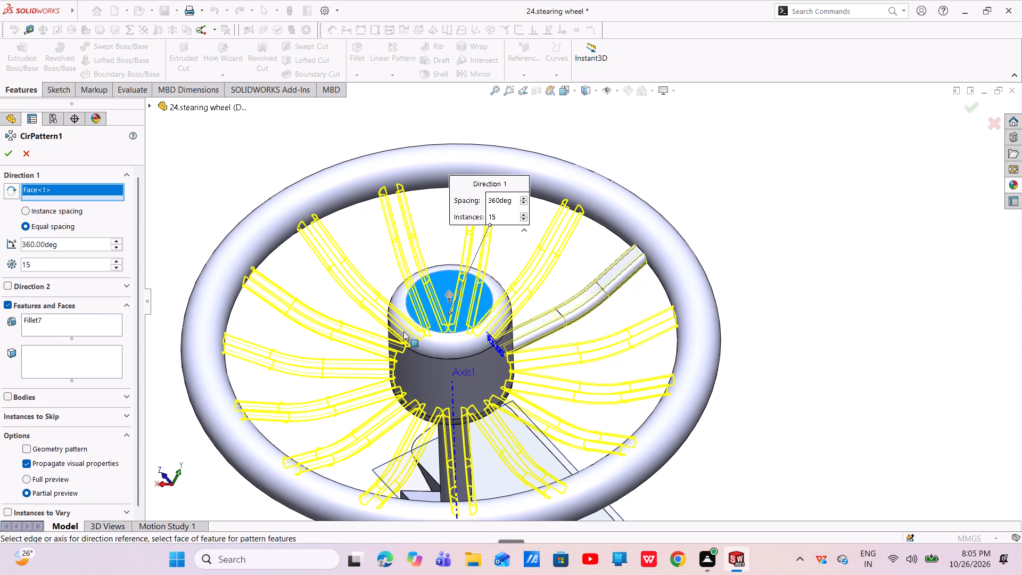
pyautogui.click(6, 146)
pyautogui.scroll(4, 516, 358)
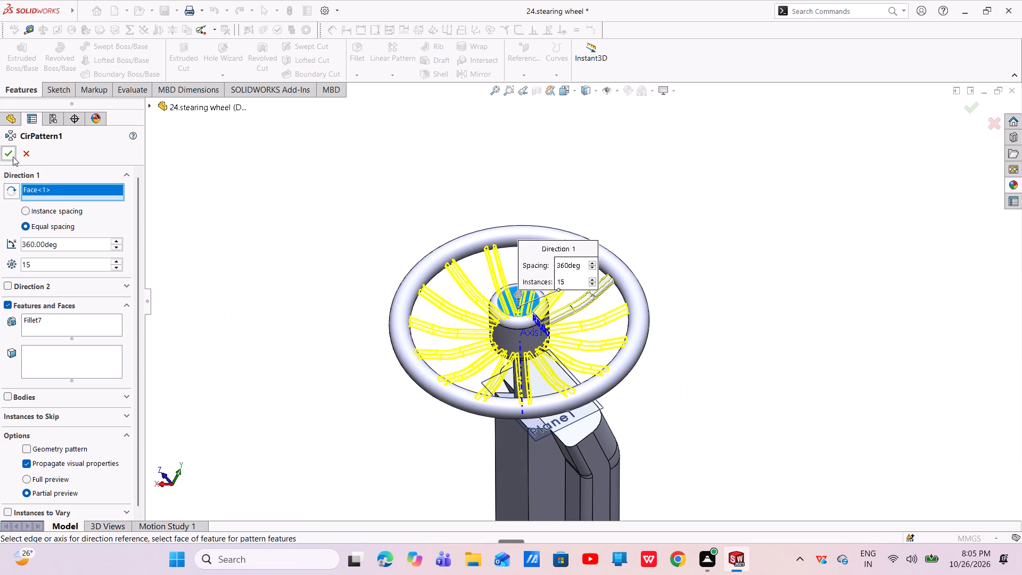
pyautogui.click(13, 156)
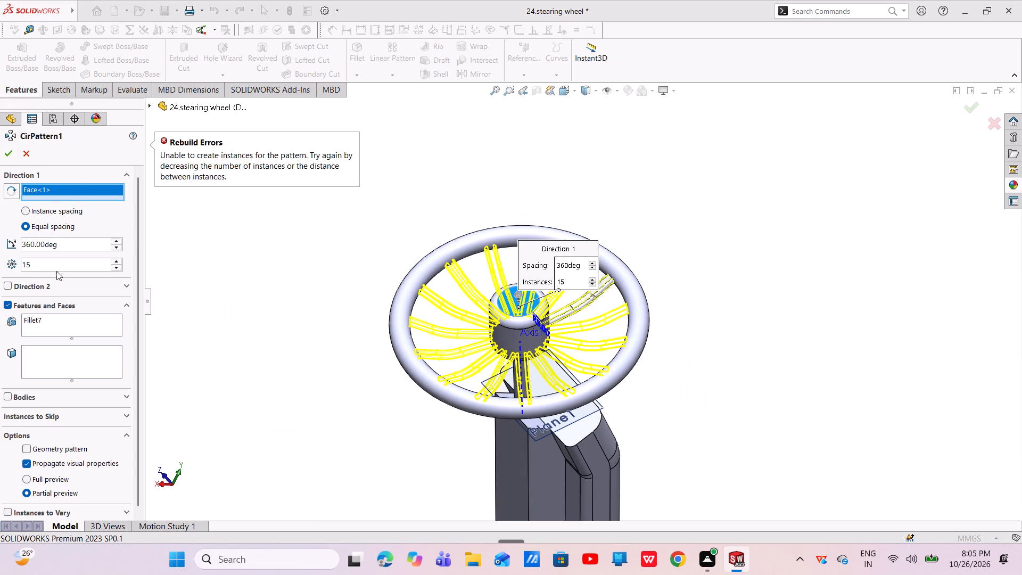
# Set the circular pattern's number of instances to 10 and try to apply it.
pyautogui.click(39, 264)
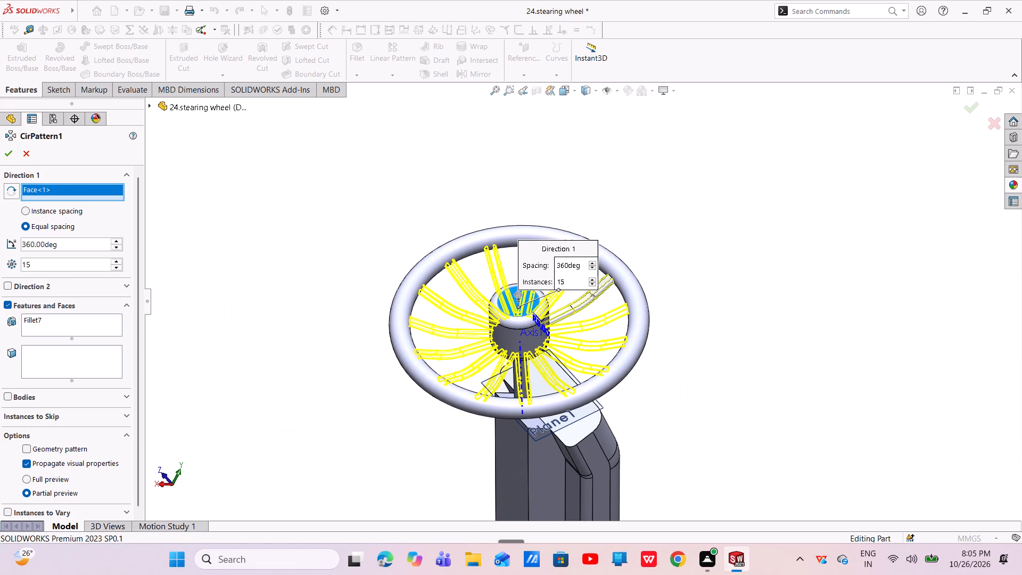
pyautogui.press('BackSpace')
pyautogui.press('BackSpace')
pyautogui.press('BackSpace')
pyautogui.write('10')
pyautogui.press('Return')
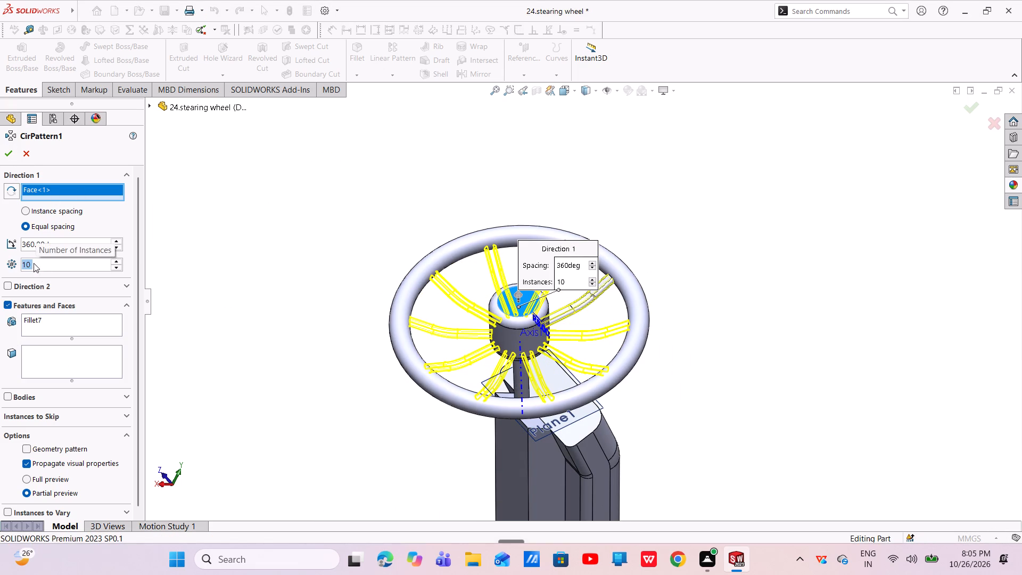
pyautogui.click(7, 155)
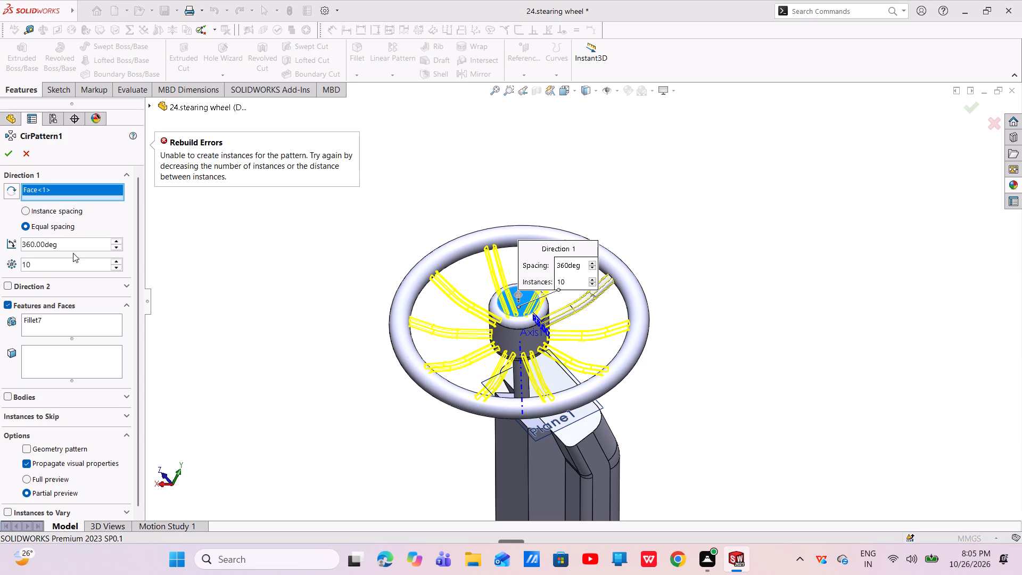
# Enable the Geometry pattern option with auto-selected bodies as the feature scope, and try to apply the circular pattern.
pyautogui.click(31, 446)
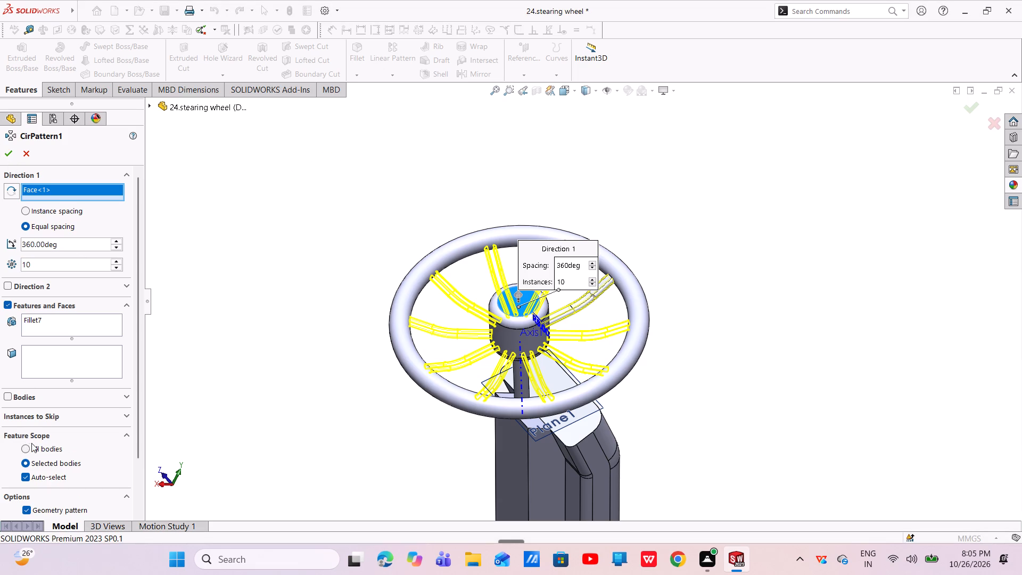
pyautogui.click(31, 450)
pyautogui.click(31, 450)
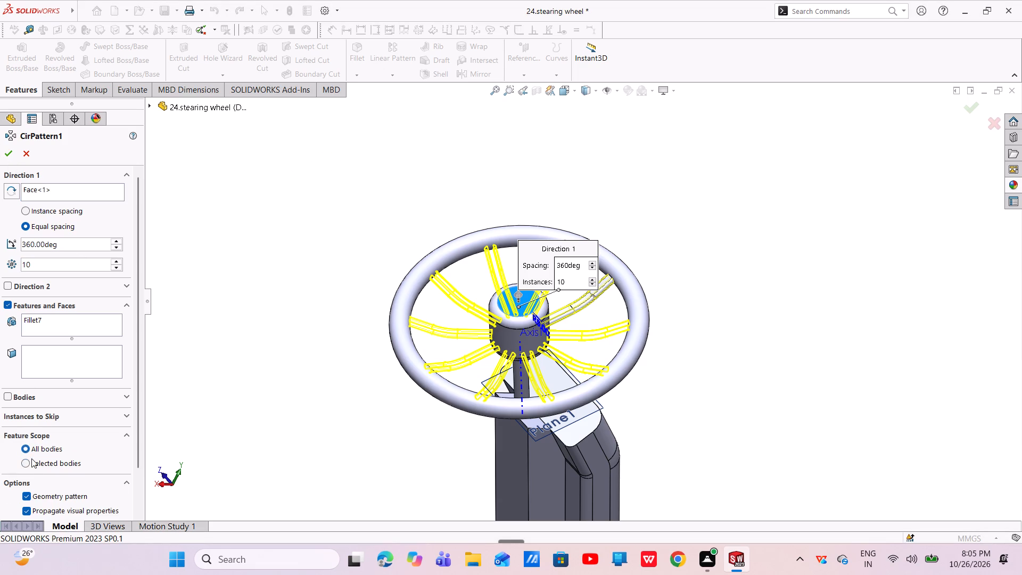
pyautogui.click(31, 461)
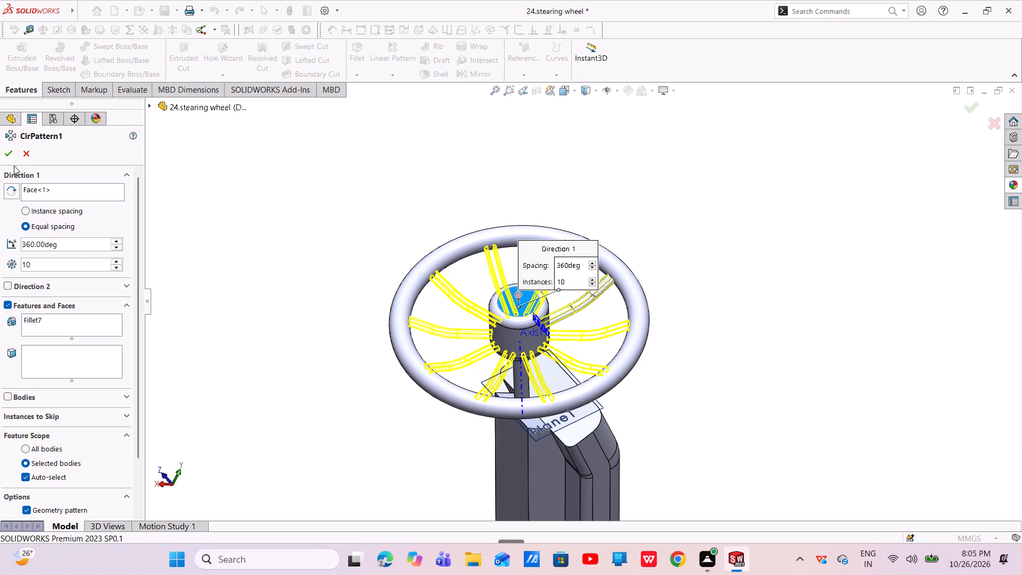
pyautogui.click(12, 154)
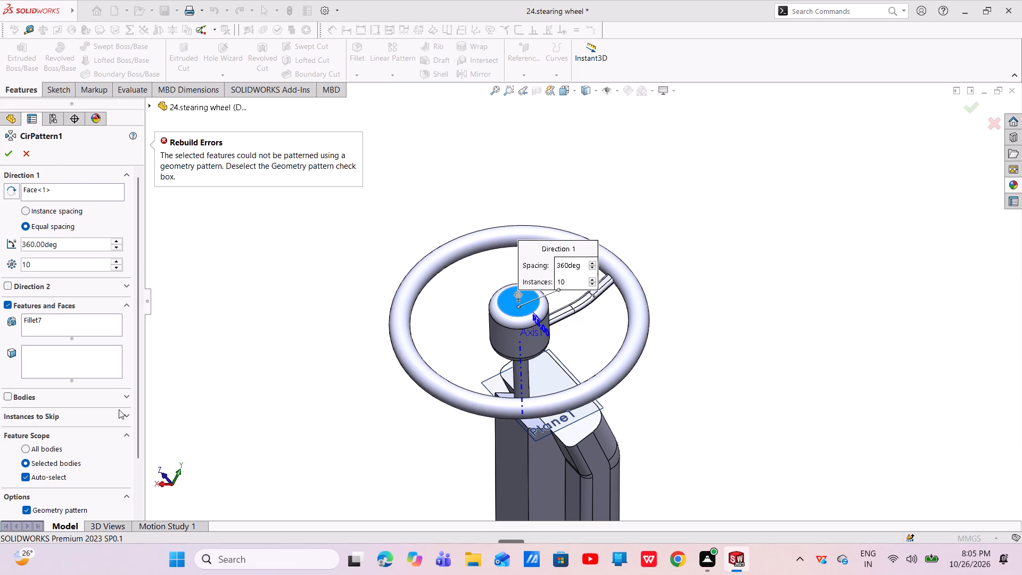
# Clear the patterned feature, select the spoke's fillet and its thin extrusion together, and apply the circular pattern.
pyautogui.moveTo(135, 437); pyautogui.dragTo(142, 477)
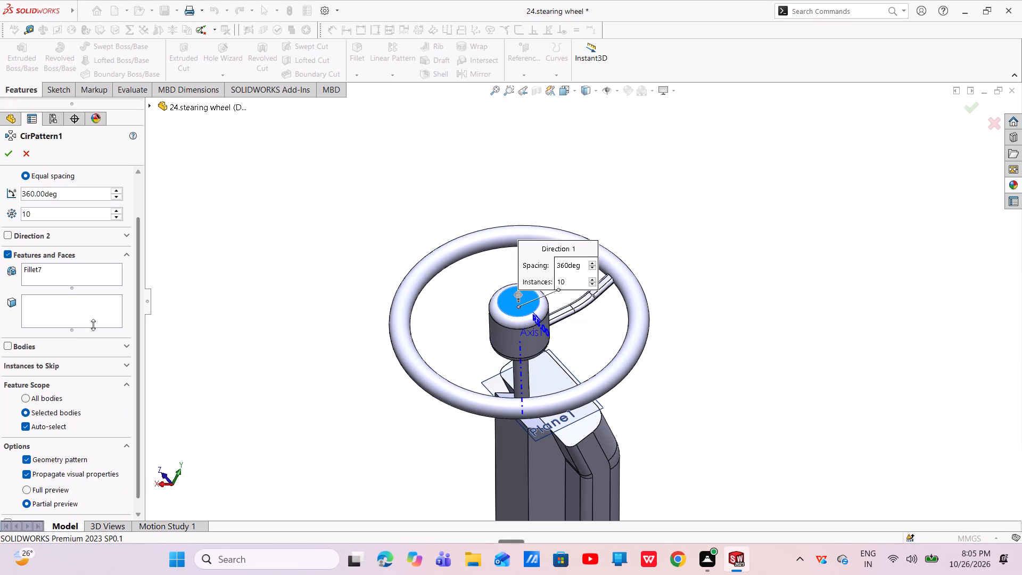
pyautogui.click(42, 268)
pyautogui.rightClick(42, 266)
pyautogui.click(79, 287)
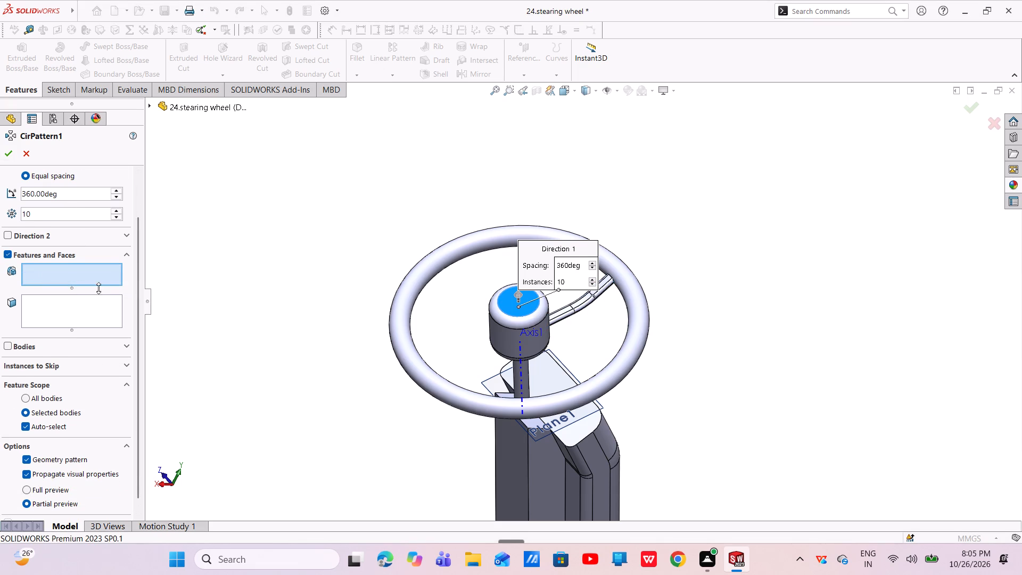
pyautogui.click(182, 106)
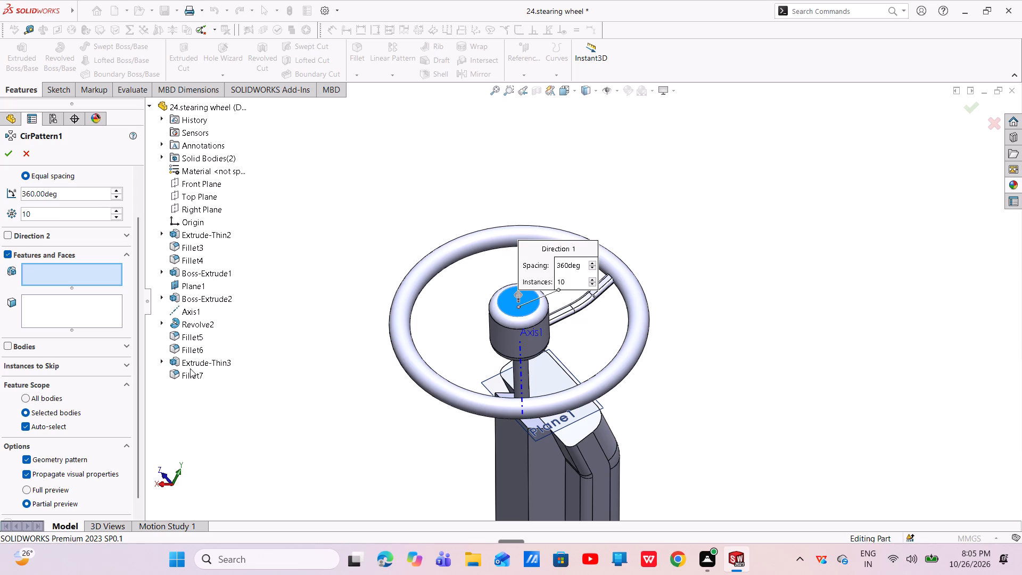
pyautogui.click(191, 373)
pyautogui.click(184, 363)
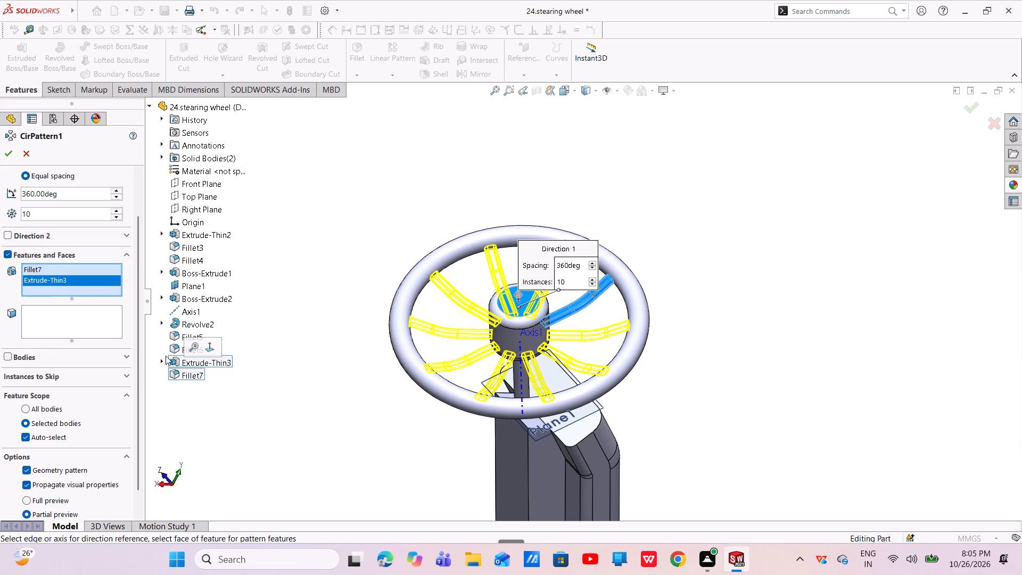
pyautogui.click(12, 153)
pyautogui.scroll(-5, 585, 272)
pyautogui.scroll(6, 581, 300)
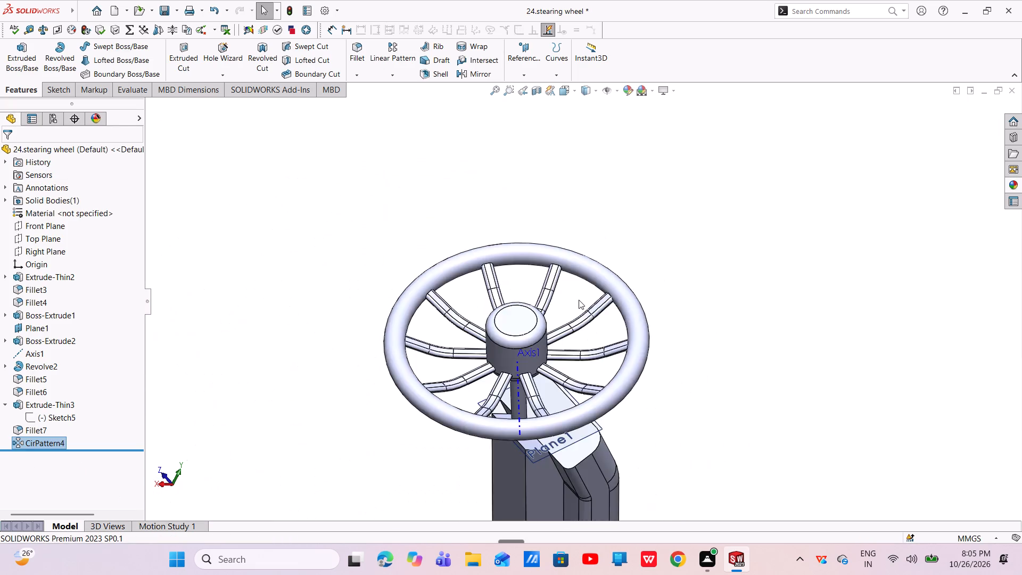
# Examine the patterned spokes between the hub and the rim from several angles.
pyautogui.moveTo(580, 307); pyautogui.dragTo(555, 443, button='middle')
pyautogui.scroll(-5, 556, 365)
pyautogui.scroll(6, 556, 365)
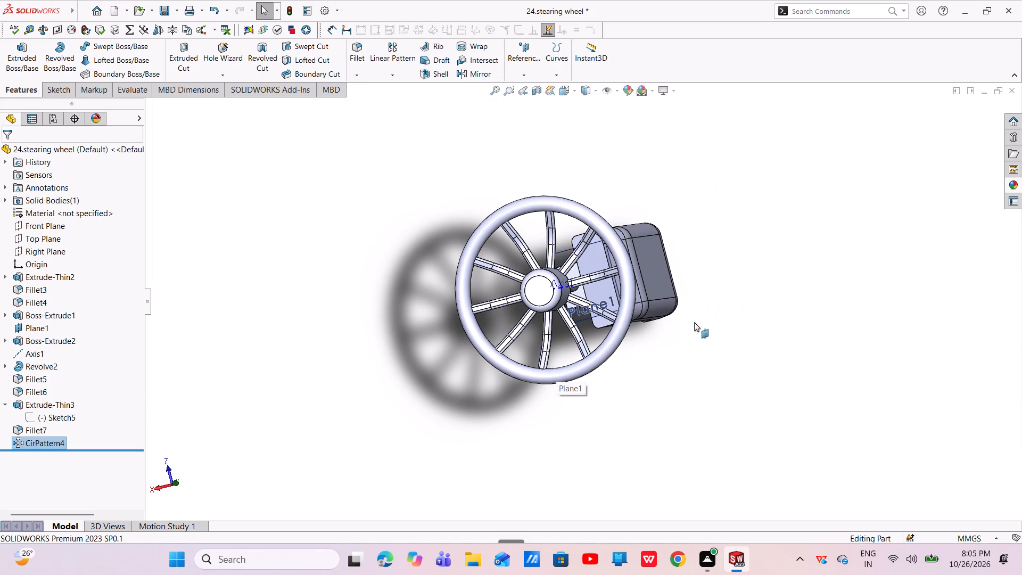
pyautogui.moveTo(623, 328); pyautogui.dragTo(689, 225, button='middle')
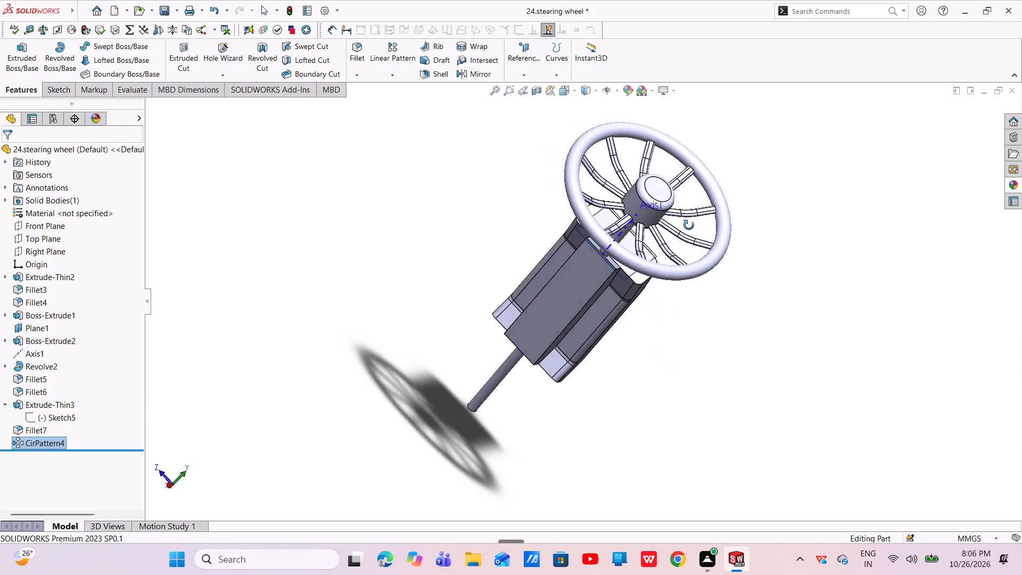
pyautogui.moveTo(689, 225); pyautogui.dragTo(695, 236, button='middle')
pyautogui.moveTo(697, 240); pyautogui.dragTo(634, 264, button='middle')
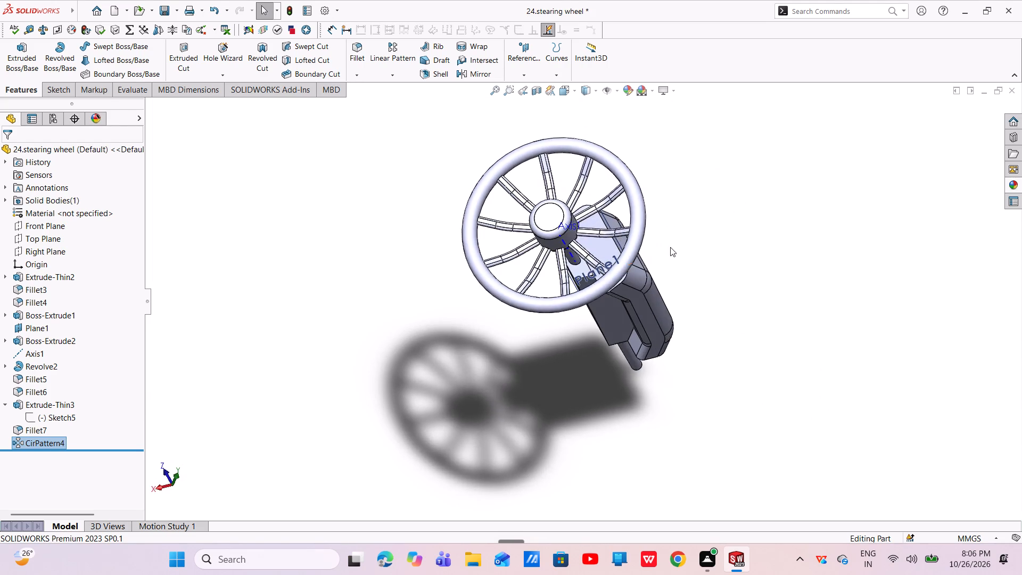
pyautogui.scroll(-5, 672, 250)
pyautogui.scroll(3, 653, 270)
# Edit the spokes' circular pattern, set its number of instances to 3 with equal spacing over 360 degrees, and apply it.
pyautogui.click(26, 441)
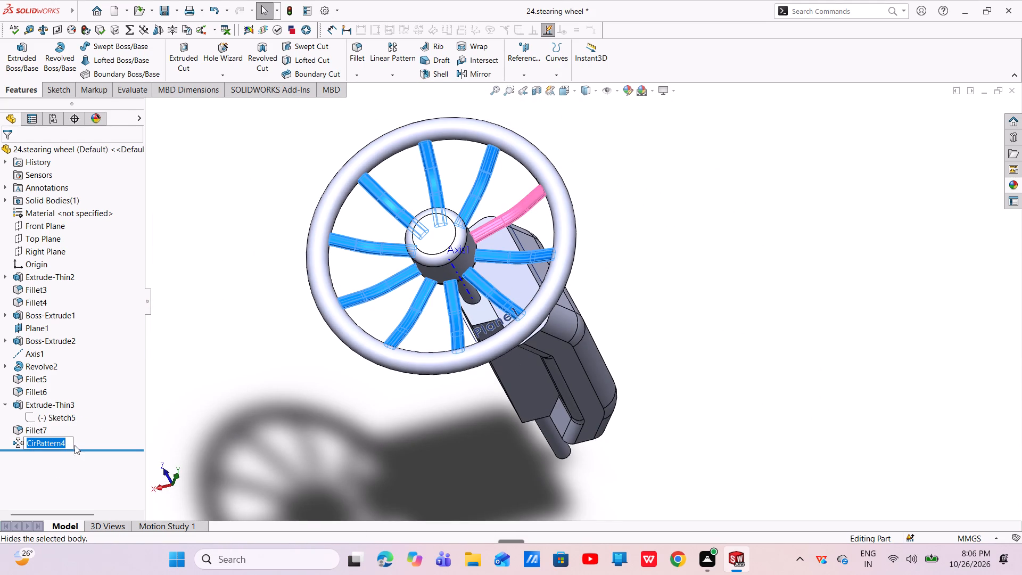
pyautogui.click(76, 443)
pyautogui.click(84, 412)
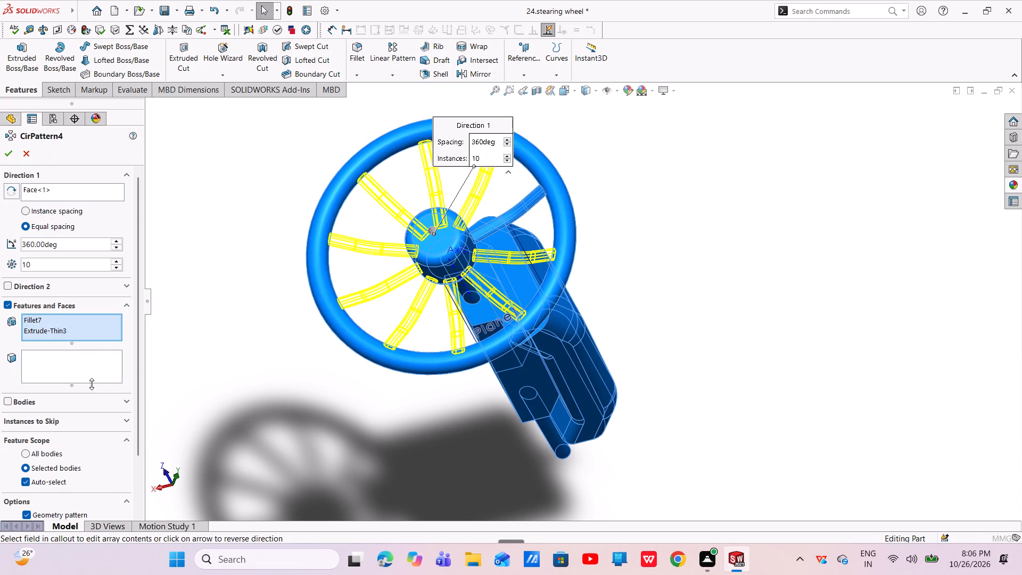
pyautogui.click(30, 269)
pyautogui.press('BackSpace')
pyautogui.press('BackSpace')
pyautogui.press('BackSpace')
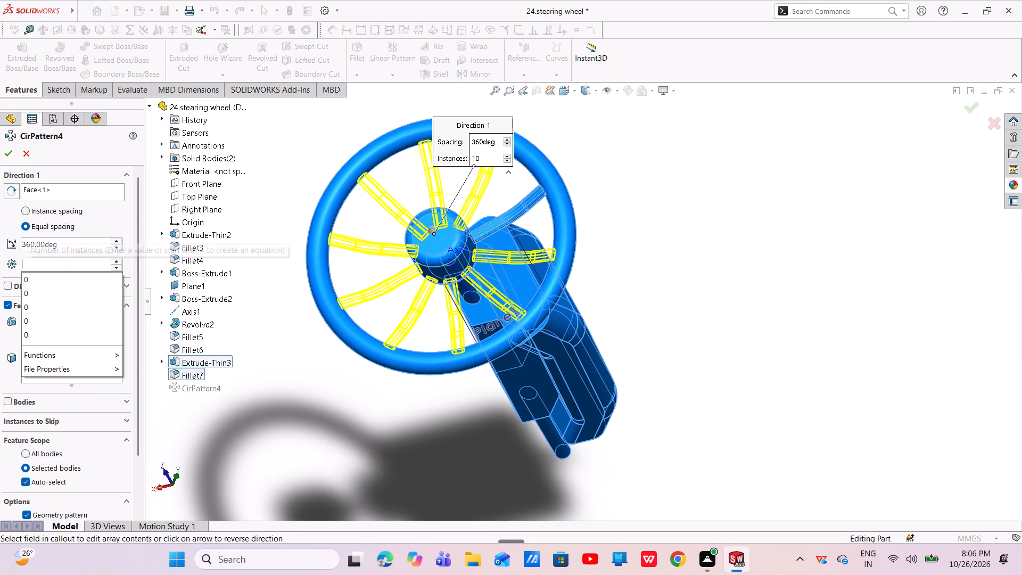
pyautogui.press('BackSpace')
pyautogui.press('BackSpace')
pyautogui.press('BackSpace')
pyautogui.press('BackSpace')
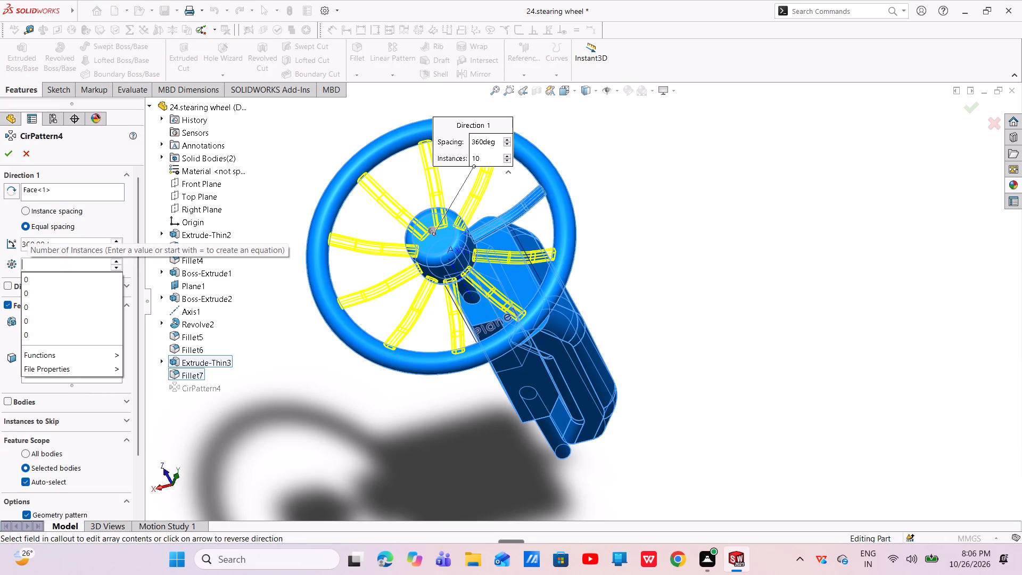
pyautogui.press('3')
pyautogui.press('Return')
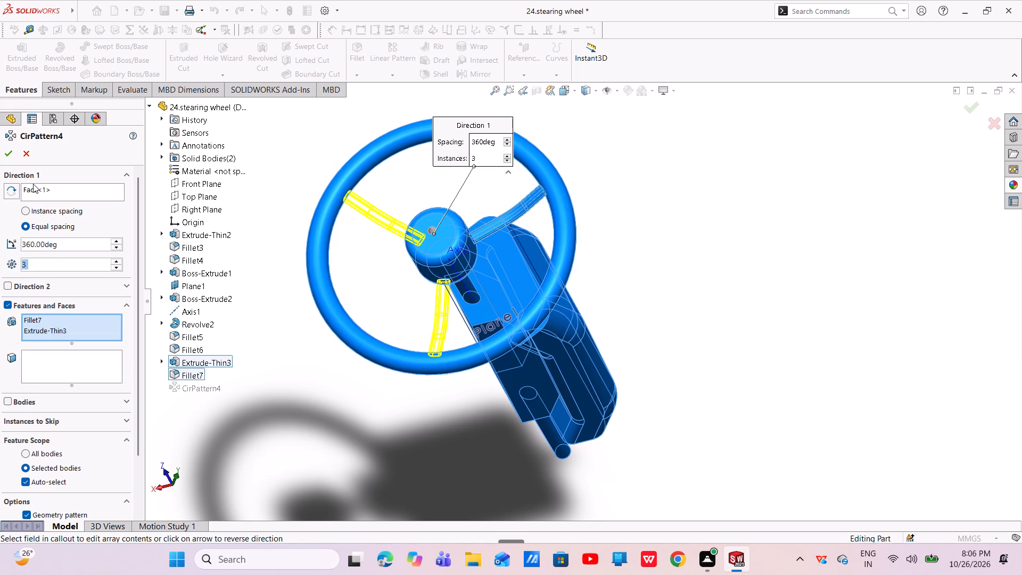
pyautogui.click(3, 158)
# Inspect the three-spoke steering wheel and its column from several angles and zoom levels.
pyautogui.scroll(-3, 466, 270)
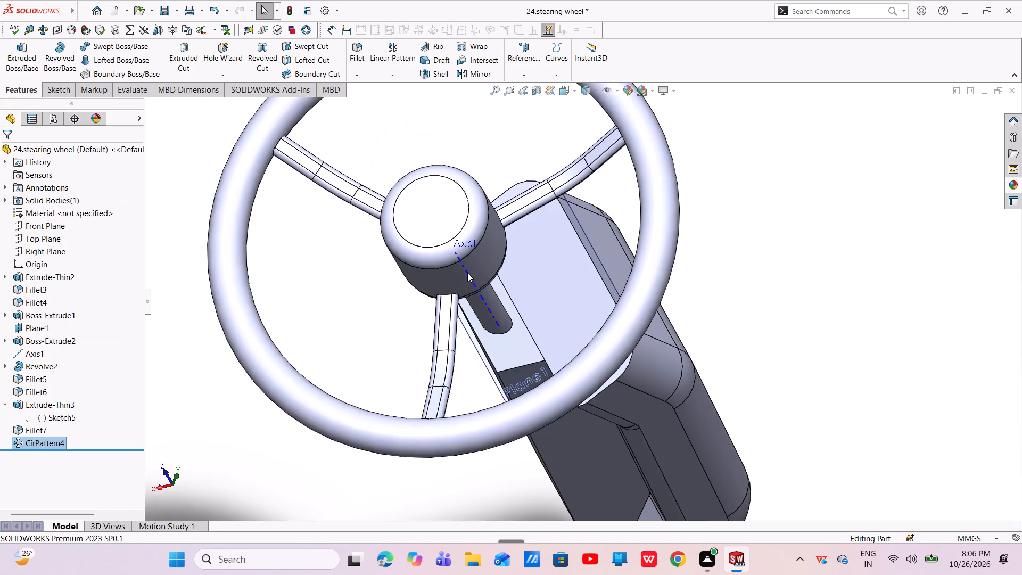
pyautogui.scroll(-1, 467, 273)
pyautogui.scroll(2, 467, 273)
pyautogui.scroll(-1, 467, 273)
pyautogui.scroll(4, 467, 273)
pyautogui.moveTo(505, 284); pyautogui.dragTo(589, 398, button='middle')
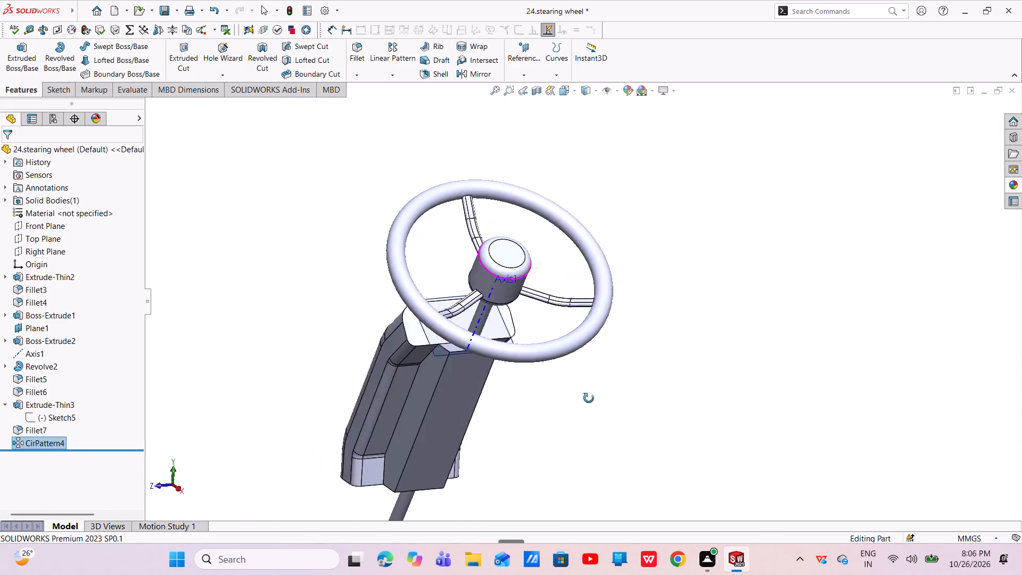
pyautogui.moveTo(589, 398); pyautogui.dragTo(579, 413, button='middle')
pyautogui.scroll(3, 533, 322)
pyautogui.scroll(-5, 540, 244)
pyautogui.scroll(6, 539, 263)
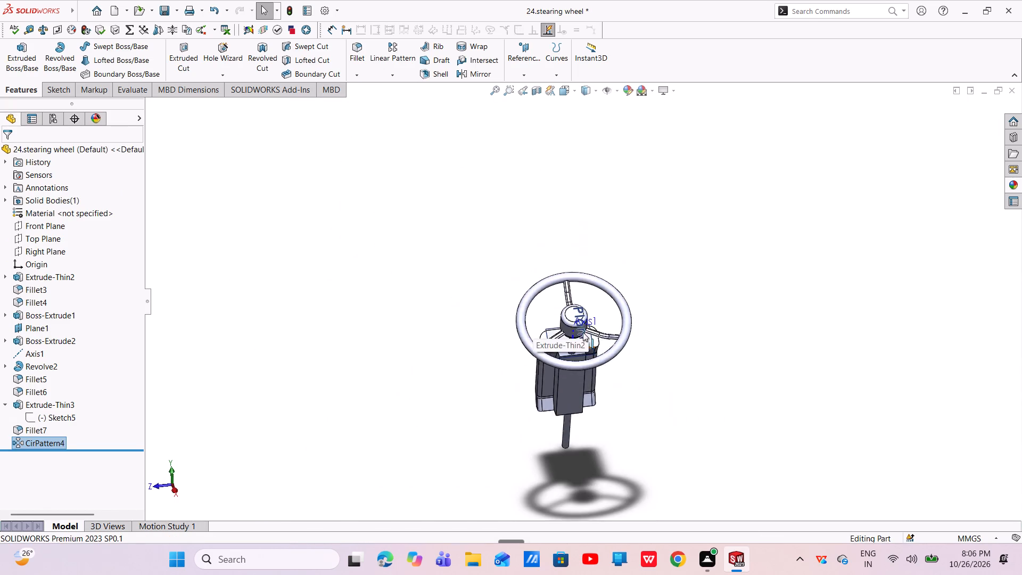
pyautogui.moveTo(583, 332); pyautogui.dragTo(575, 306, button='middle')
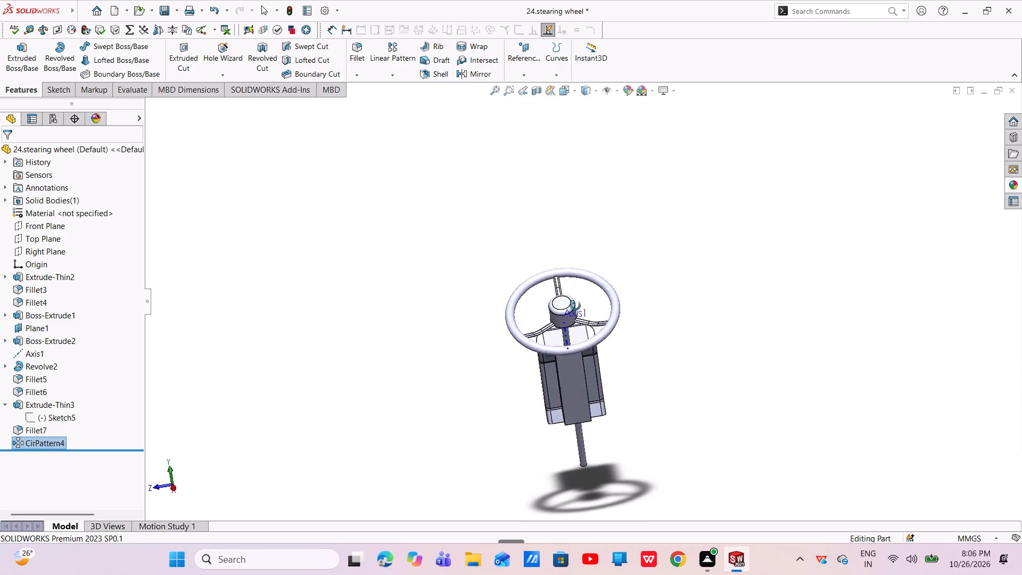
pyautogui.moveTo(575, 306); pyautogui.dragTo(471, 409, button='middle')
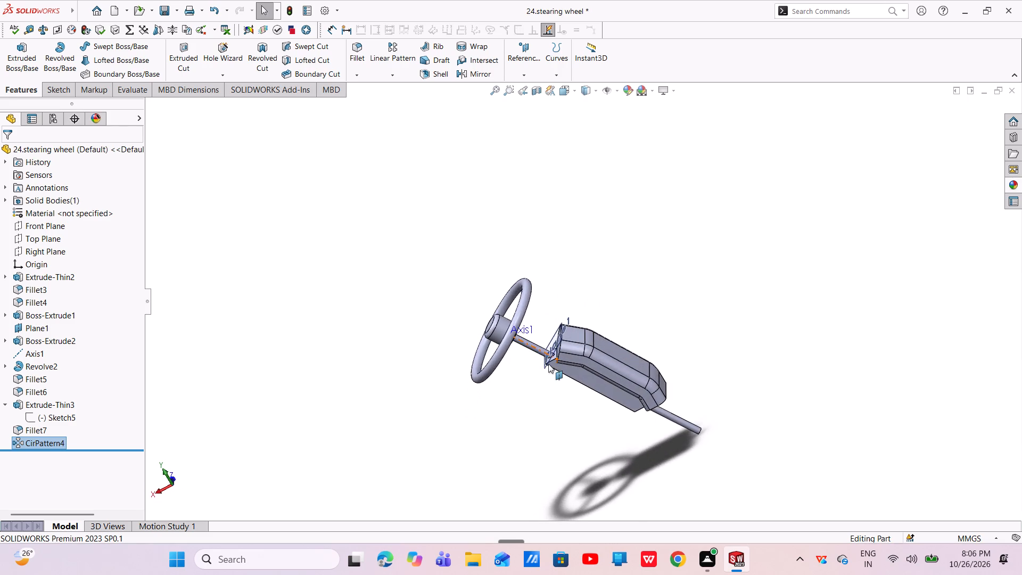
# Hide the reference plane Plane1 at the end of the column housing.
pyautogui.scroll(-6, 549, 363)
pyautogui.scroll(1, 549, 363)
pyautogui.click(581, 266)
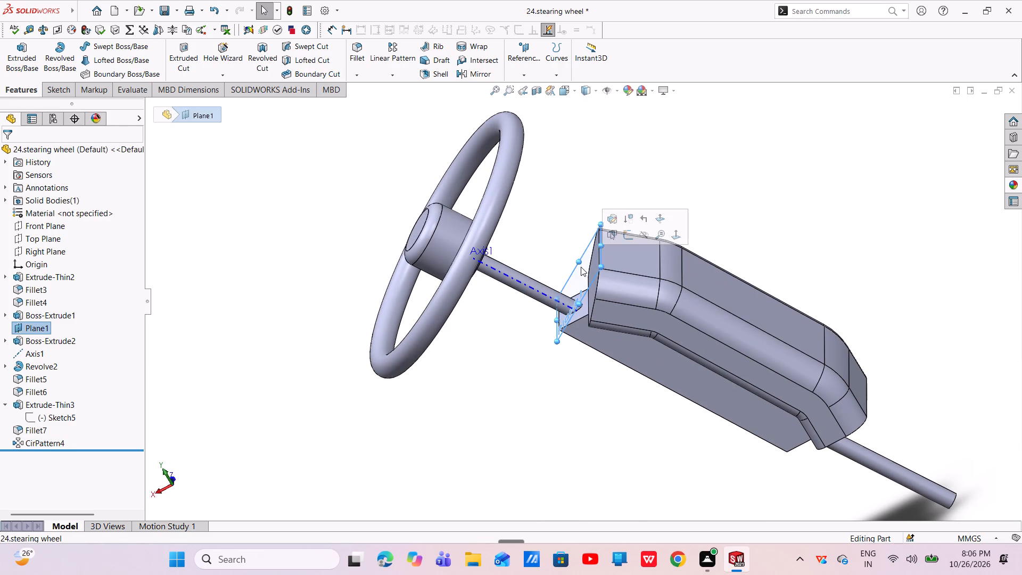
pyautogui.rightClick(580, 268)
pyautogui.click(621, 251)
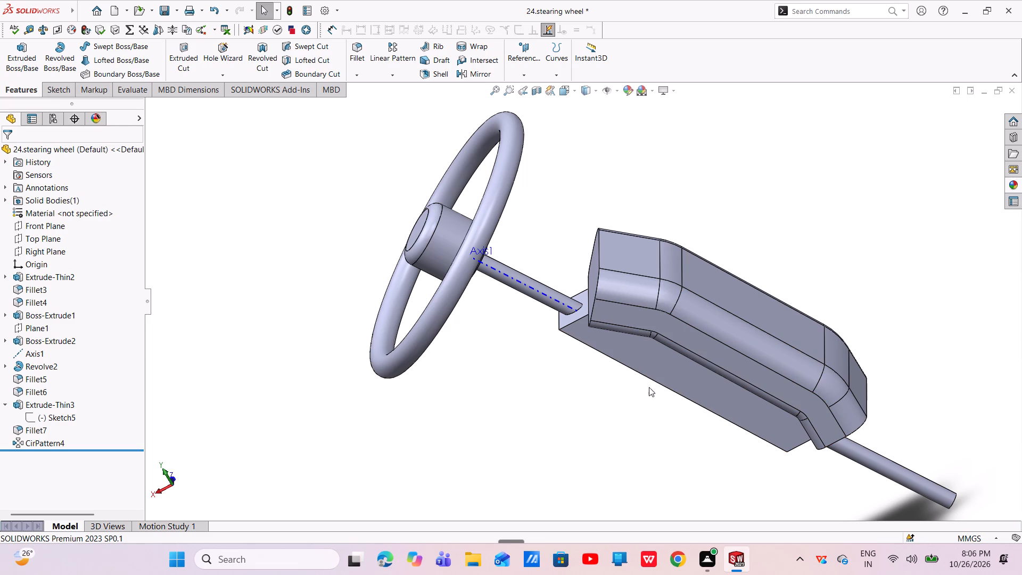
# Apply the matte rubber appearance to the revolved feature that forms the wheel's rim and hub.
pyautogui.scroll(3, 733, 337)
pyautogui.moveTo(712, 325); pyautogui.dragTo(807, 245, button='middle')
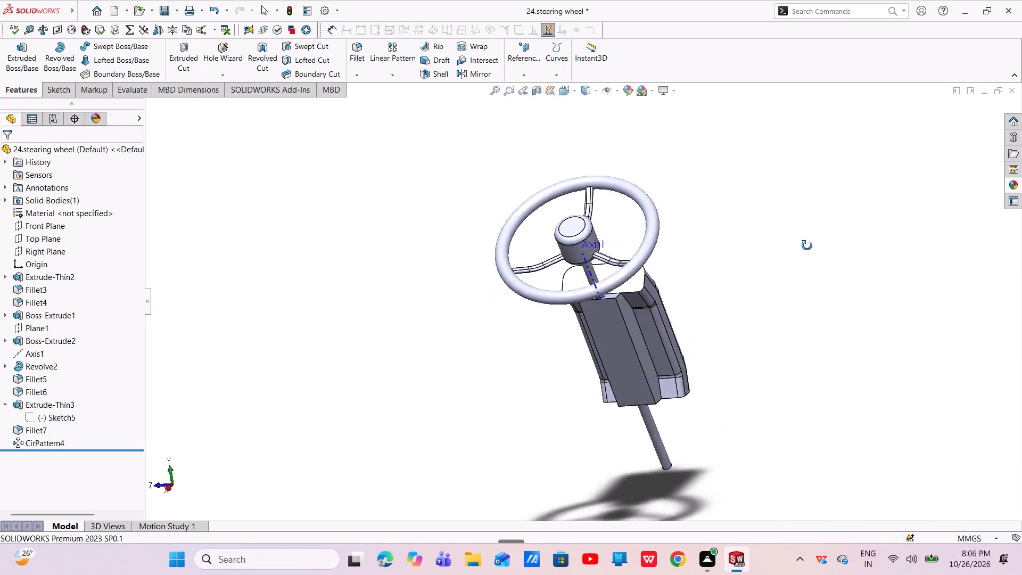
pyautogui.moveTo(807, 245); pyautogui.dragTo(759, 334, button='middle')
pyautogui.scroll(-1, 846, 343)
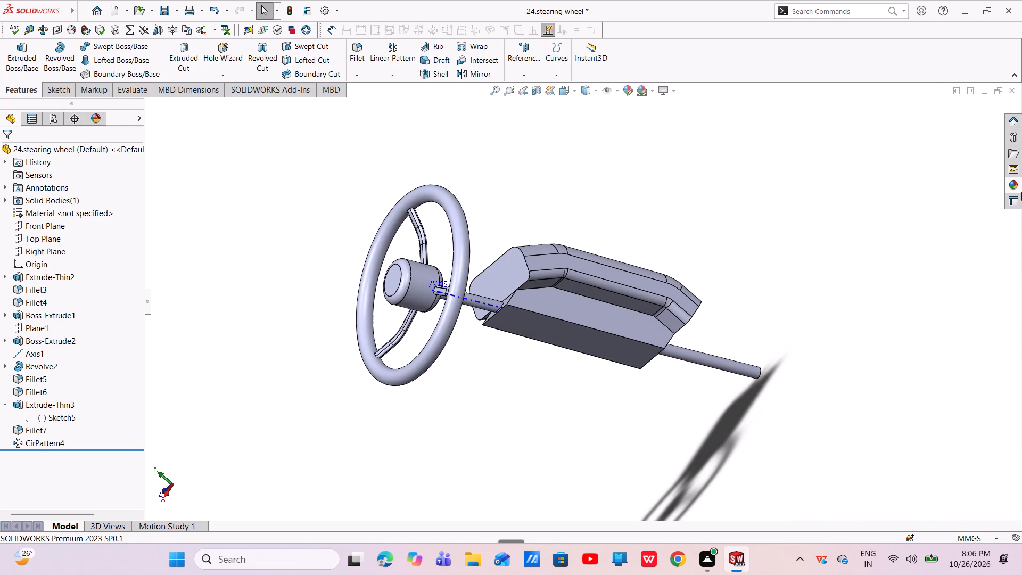
pyautogui.click(1016, 183)
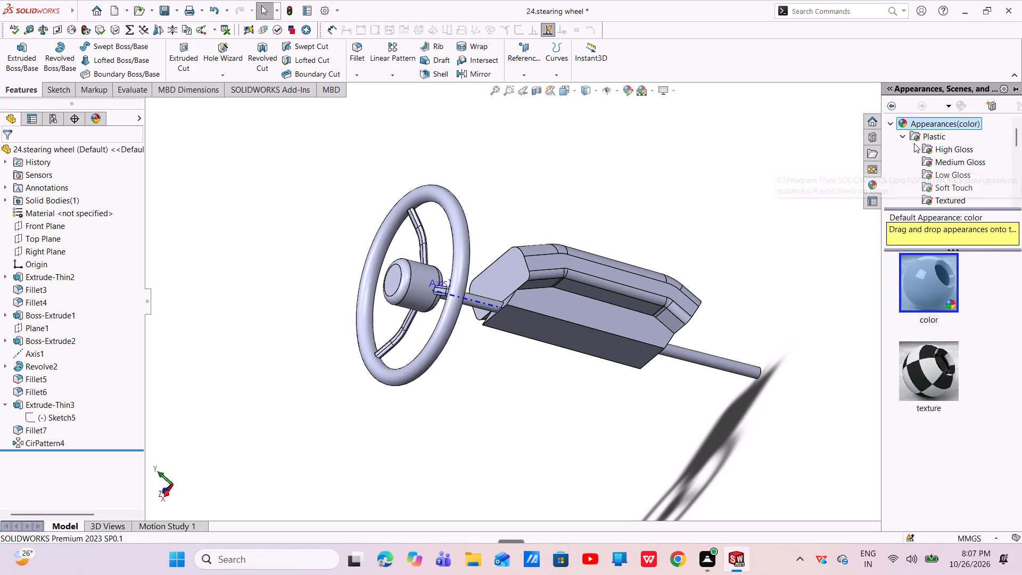
pyautogui.scroll(-4, 938, 153)
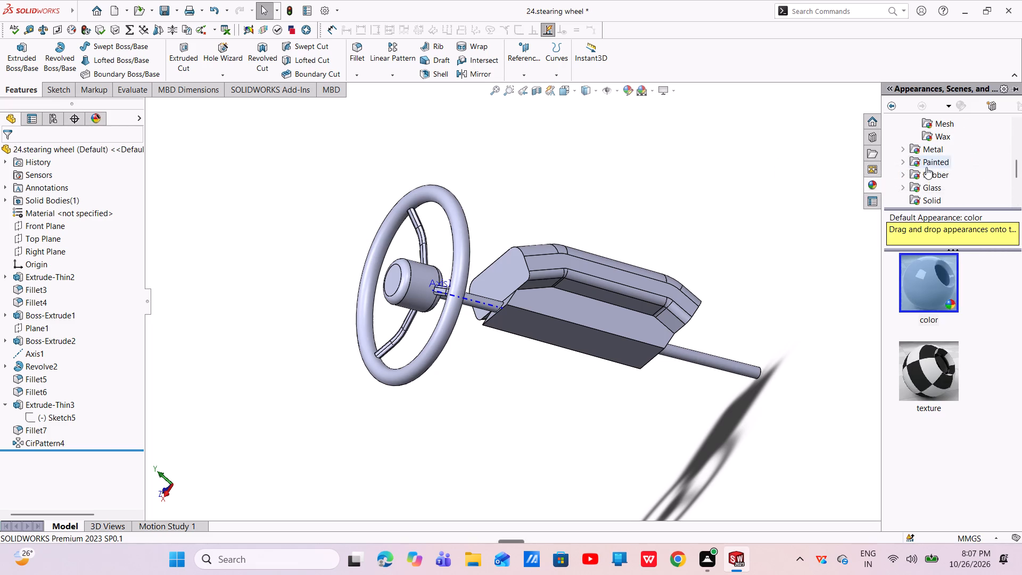
pyautogui.click(928, 176)
pyautogui.moveTo(935, 292); pyautogui.dragTo(842, 285)
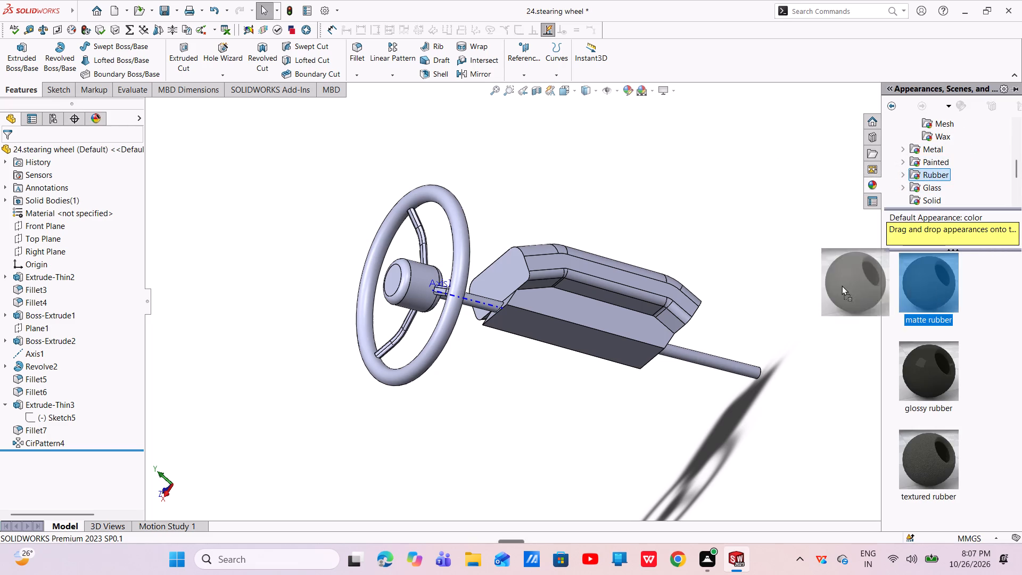
pyautogui.moveTo(842, 285); pyautogui.dragTo(458, 293)
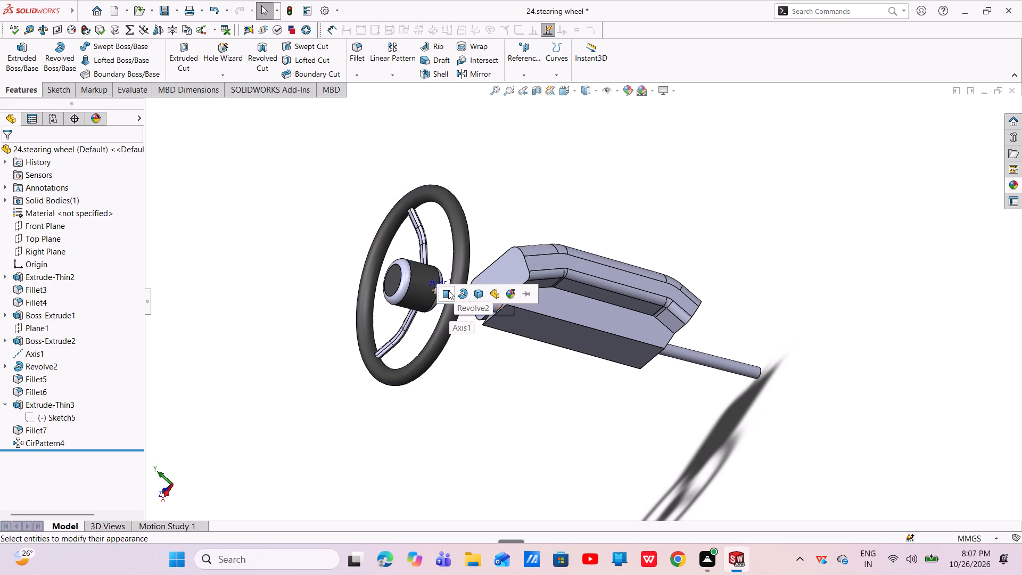
pyautogui.click(458, 292)
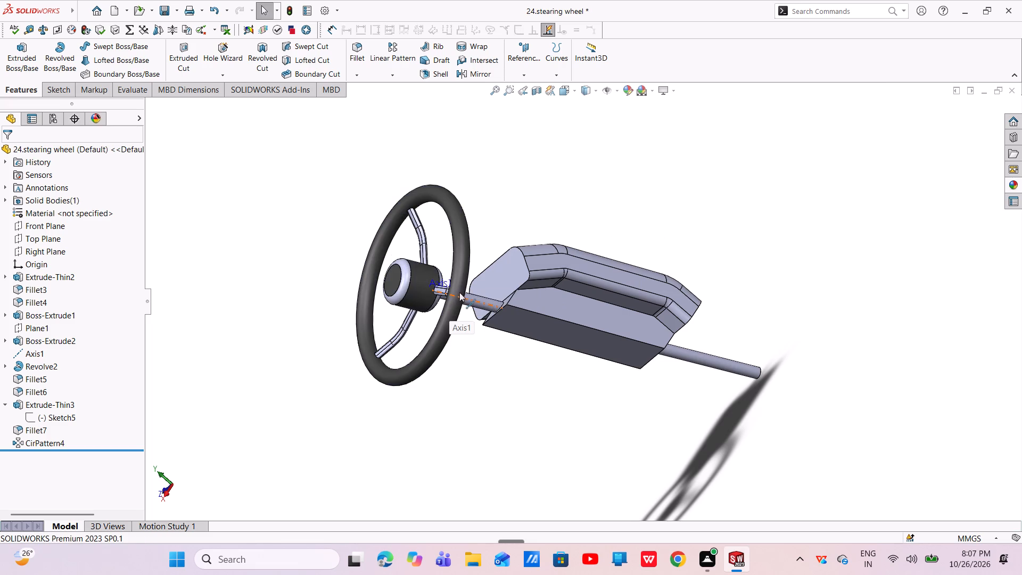
# Change the whole part's colour to yellow from the standard palette and accept the appearance.
pyautogui.scroll(3, 459, 292)
pyautogui.scroll(-1, 459, 290)
pyautogui.moveTo(459, 289); pyautogui.dragTo(578, 317, button='middle')
pyautogui.scroll(-6, 673, 311)
pyautogui.scroll(5, 670, 309)
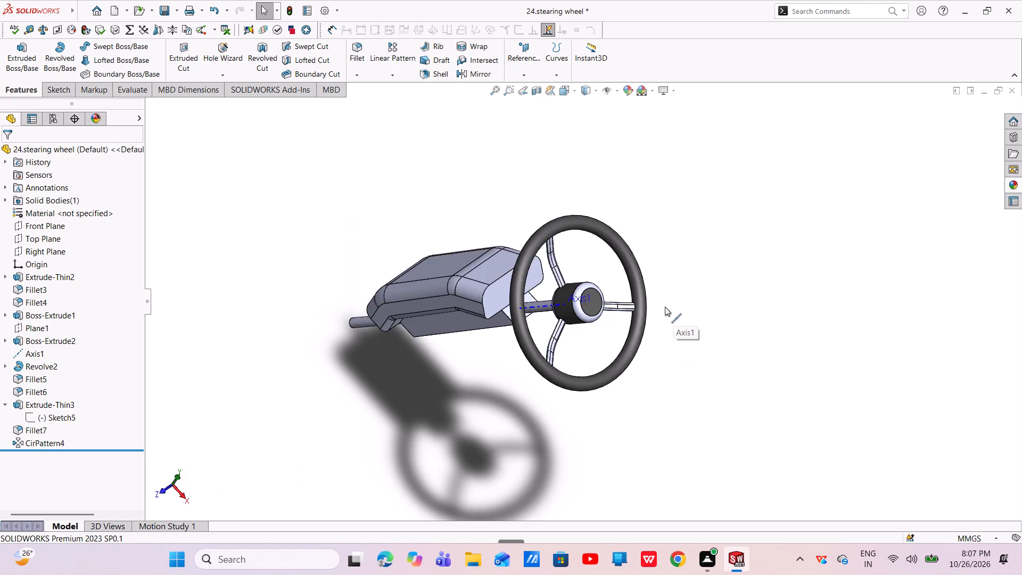
pyautogui.moveTo(664, 306); pyautogui.dragTo(514, 344, button='middle')
pyautogui.scroll(-1, 517, 341)
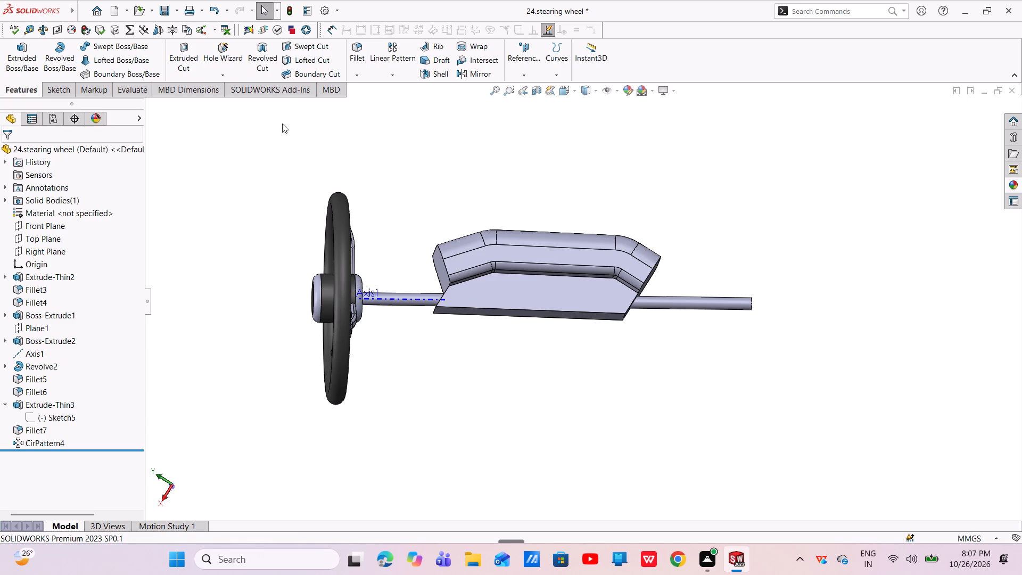
pyautogui.click(632, 88)
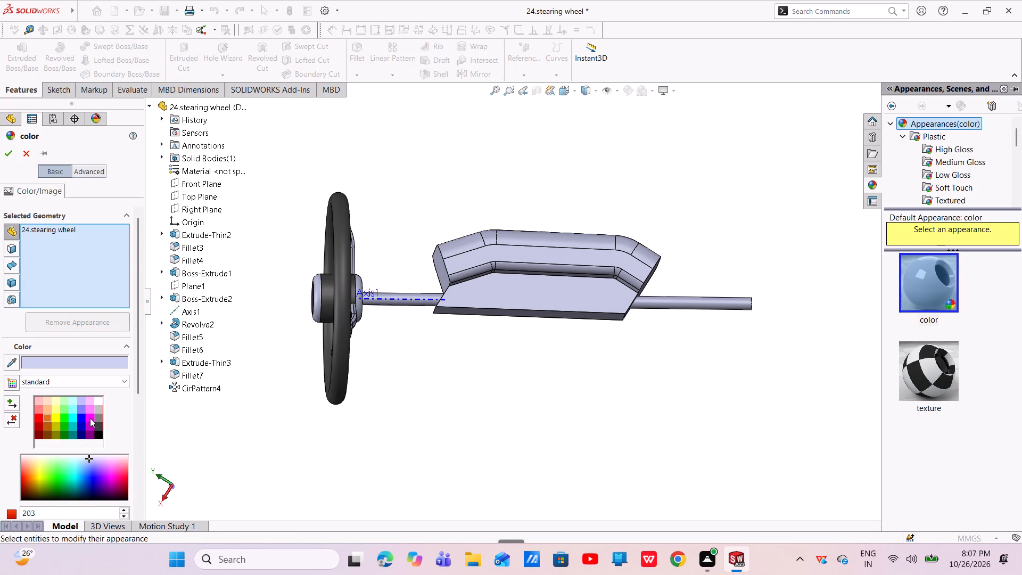
pyautogui.click(39, 417)
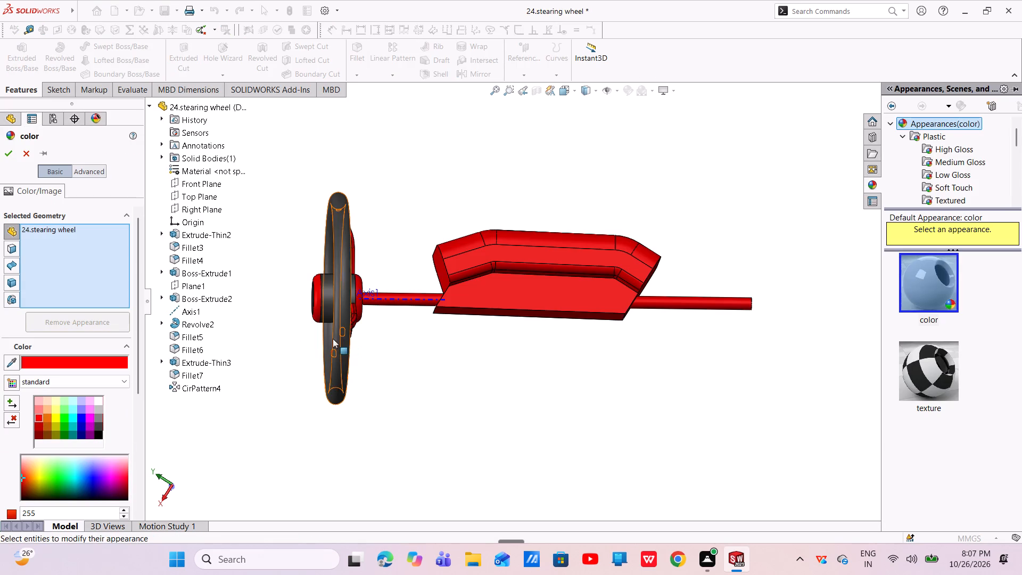
pyautogui.click(57, 416)
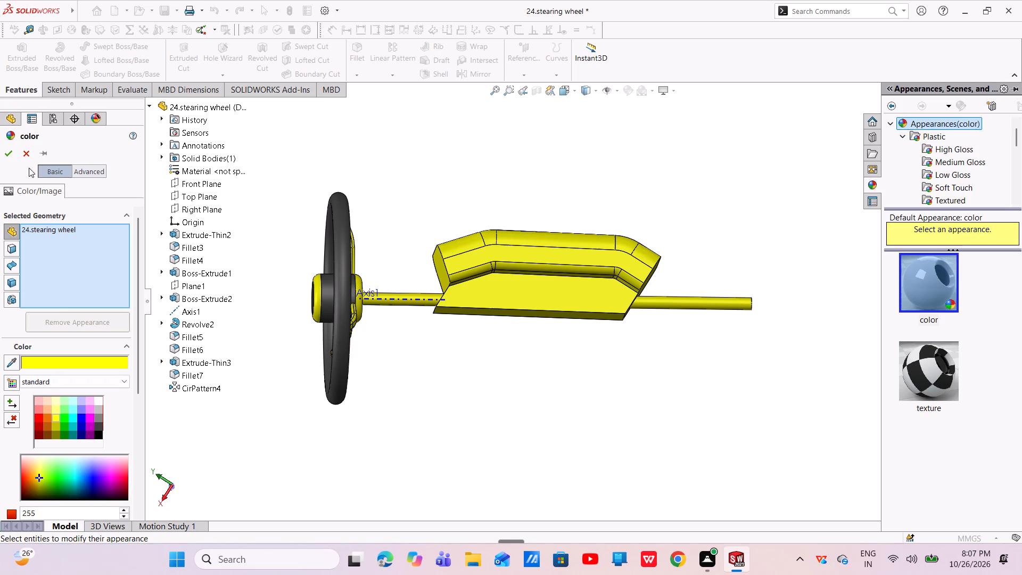
pyautogui.click(4, 147)
# Examine the coloured steering wheel, hub and column housing from several angles.
pyautogui.scroll(2, 481, 235)
pyautogui.moveTo(489, 243); pyautogui.dragTo(576, 157, button='middle')
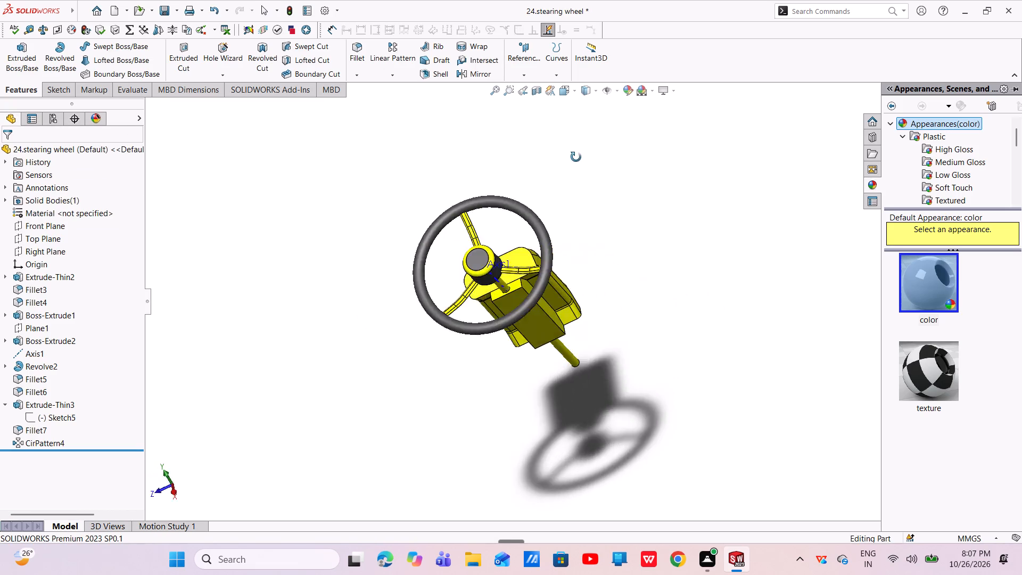
pyautogui.moveTo(576, 157); pyautogui.dragTo(609, 263, button='middle')
pyautogui.scroll(-4, 600, 289)
pyautogui.scroll(5, 597, 287)
pyautogui.moveTo(594, 316); pyautogui.dragTo(594, 280, button='middle')
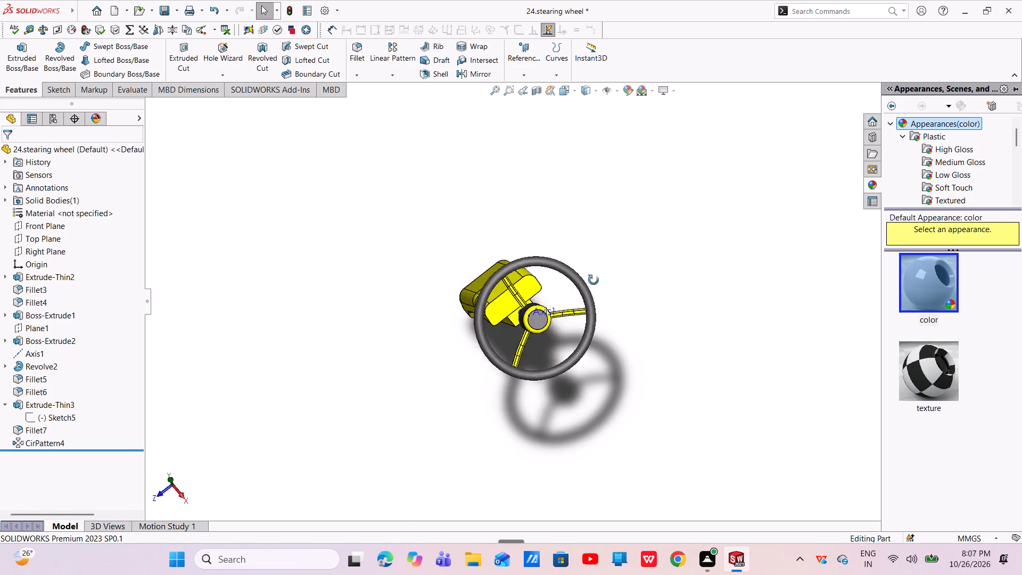
pyautogui.moveTo(594, 280); pyautogui.dragTo(681, 156, button='middle')
pyautogui.scroll(1, 681, 157)
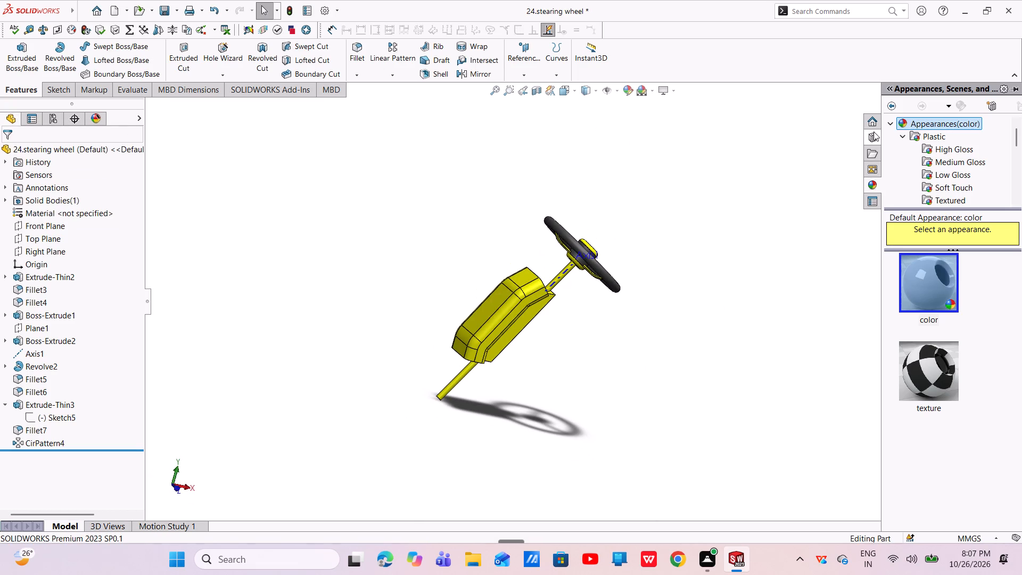
pyautogui.click(800, 173)
pyautogui.scroll(-4, 633, 263)
pyautogui.scroll(4, 633, 262)
pyautogui.moveTo(628, 275); pyautogui.dragTo(611, 283, button='middle')
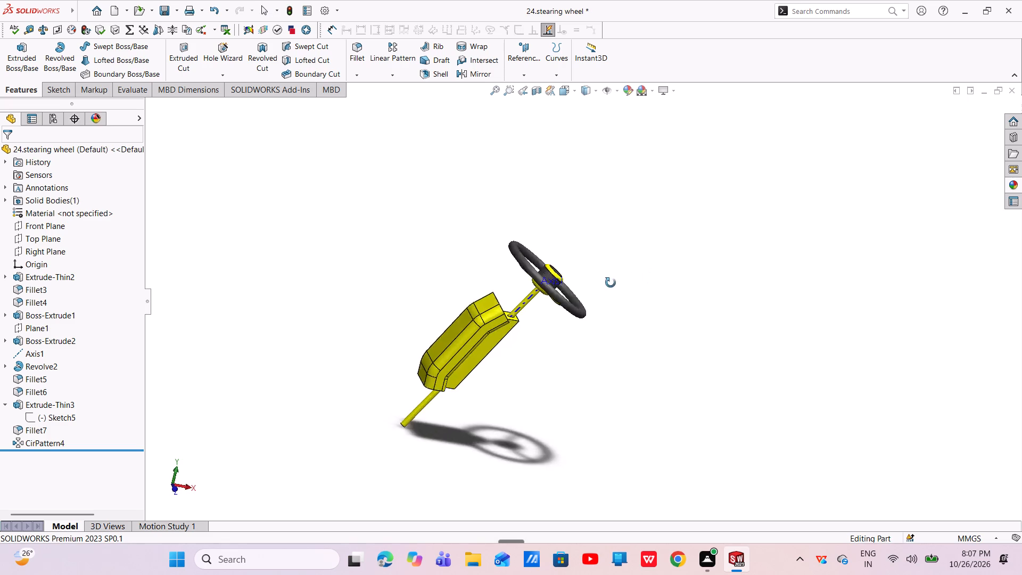
pyautogui.moveTo(611, 283); pyautogui.dragTo(500, 300, button='middle')
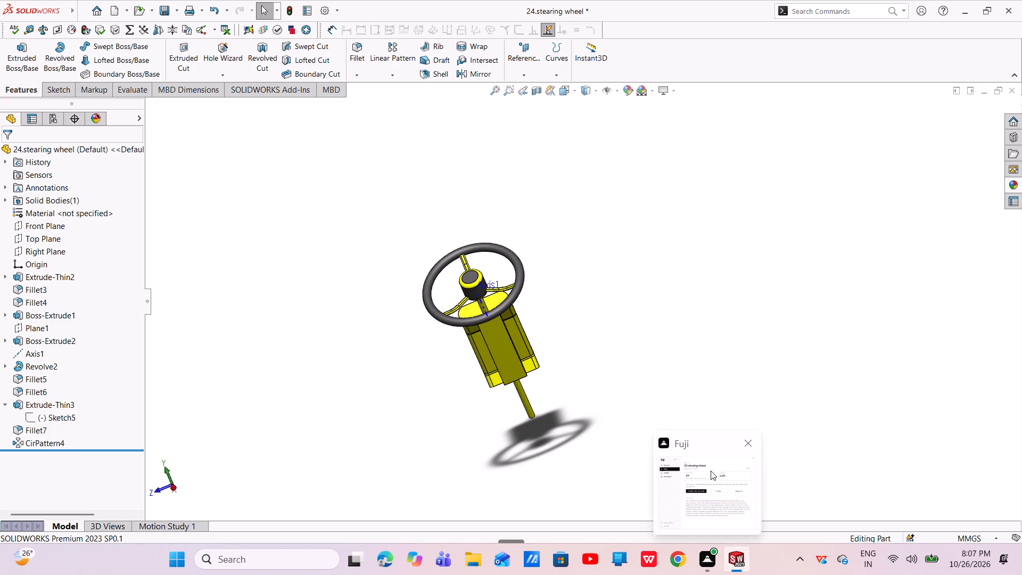